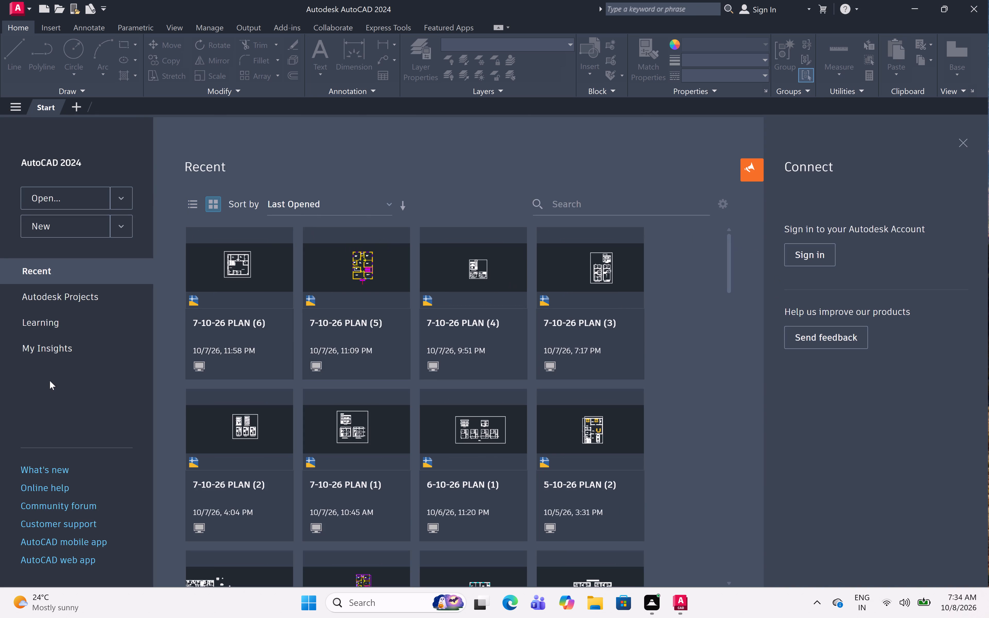
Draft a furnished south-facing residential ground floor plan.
Create a new blank drawing.
click(93, 225)
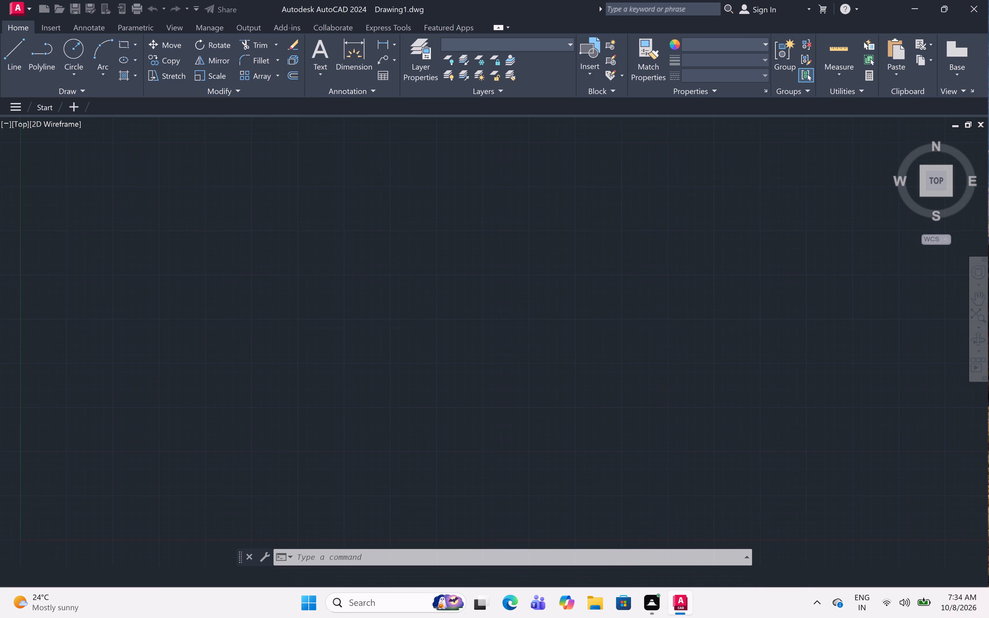
Set the drawing's length units to Engineering with a precision of 0'-0.0".
scroll(435, 310, down, 6)
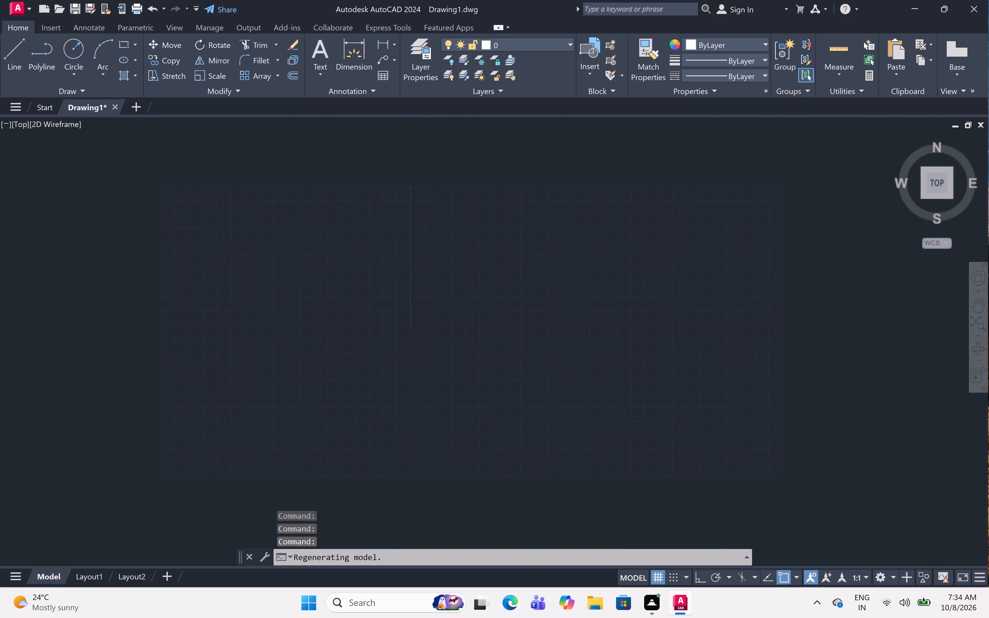
scroll(438, 302, down, 6)
middle_drag(505, 242, 215, 407)
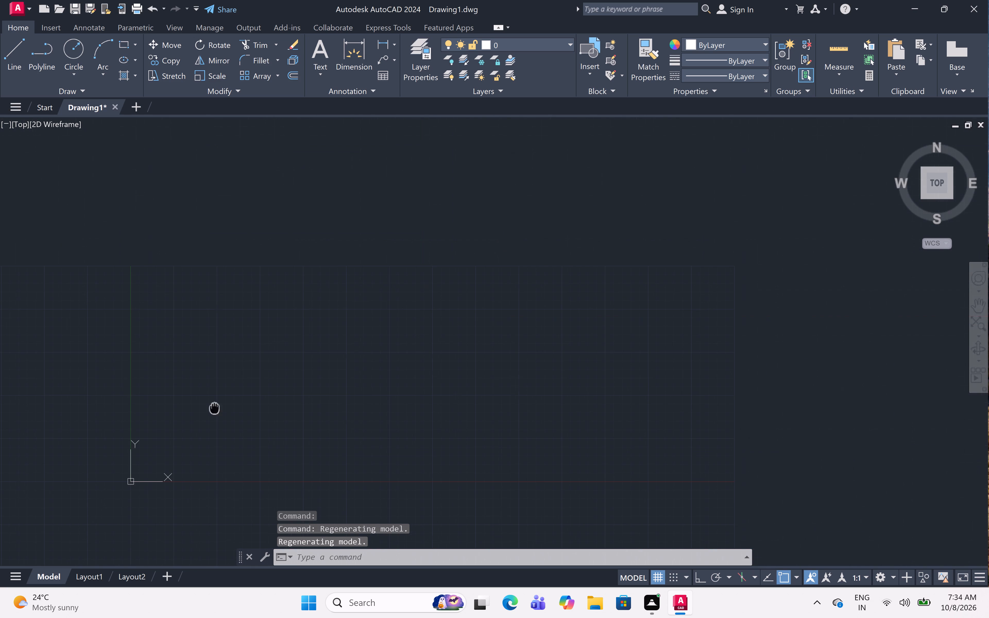
middle_drag(215, 407, 214, 402)
text(un)
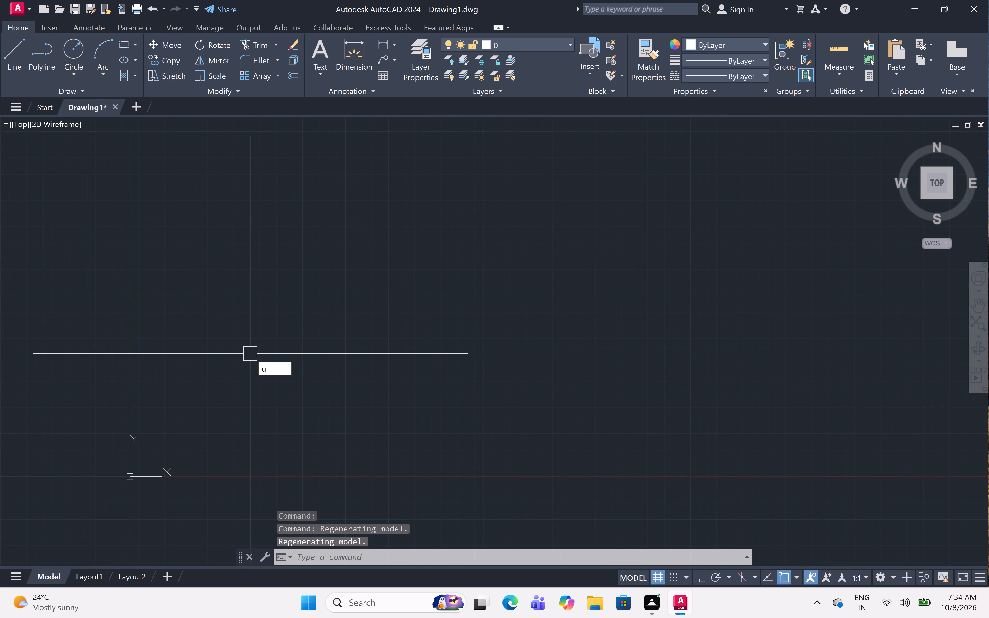
key(space)
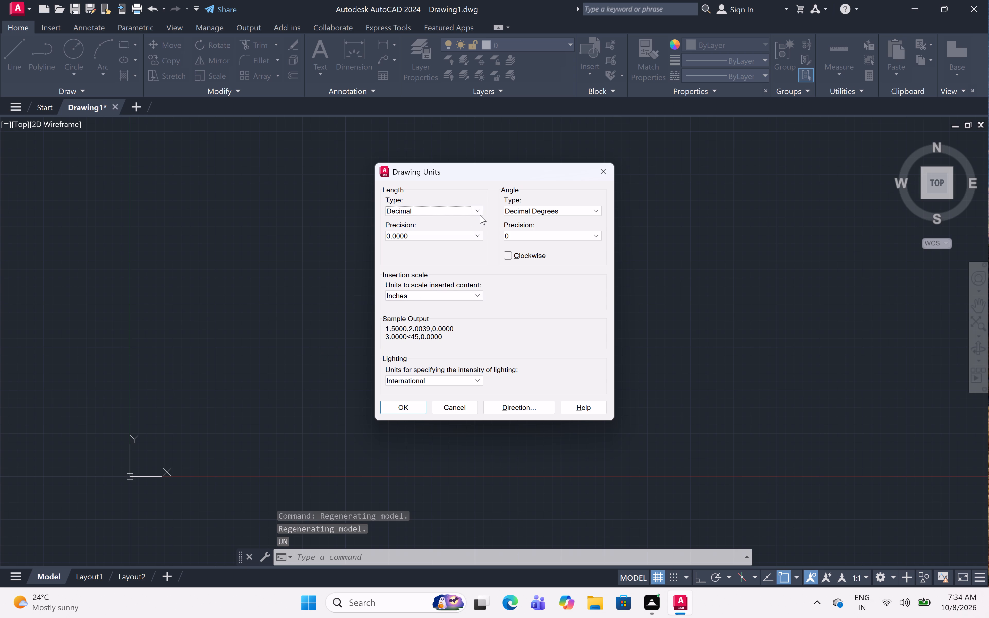
click(479, 207)
click(471, 232)
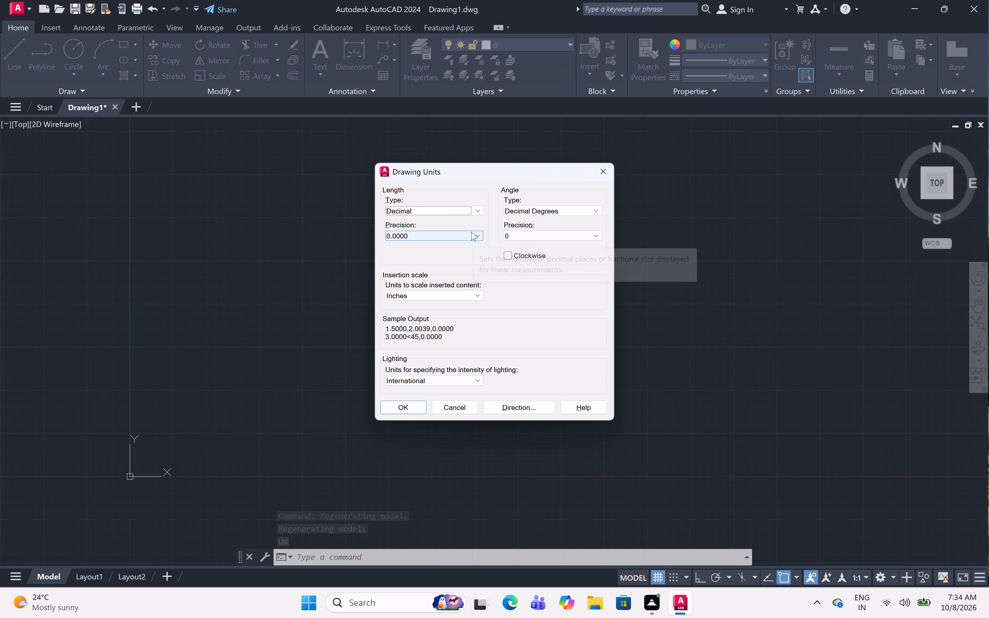
click(475, 205)
click(476, 211)
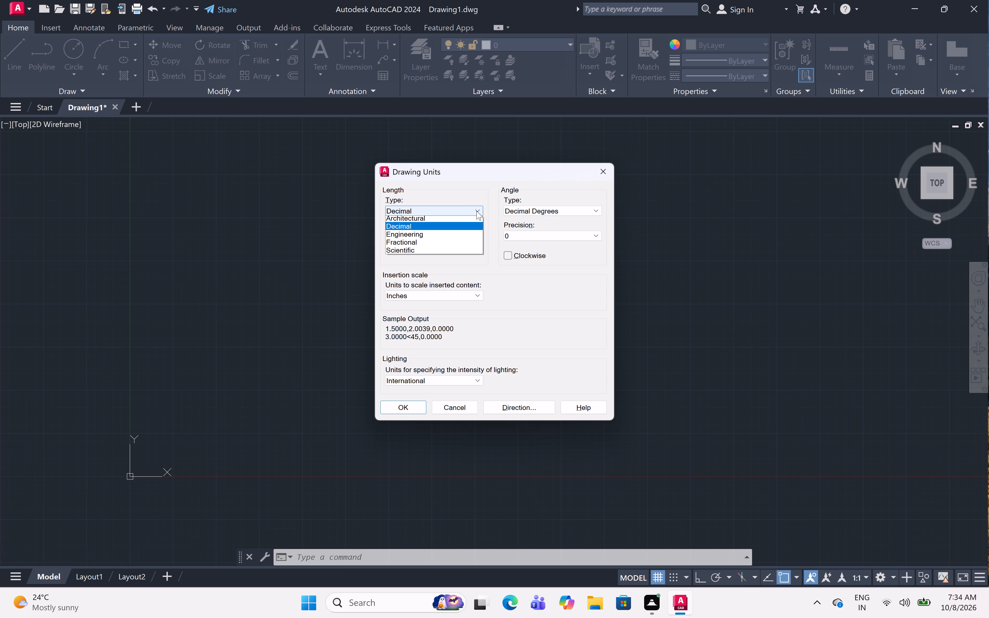
click(471, 236)
click(471, 232)
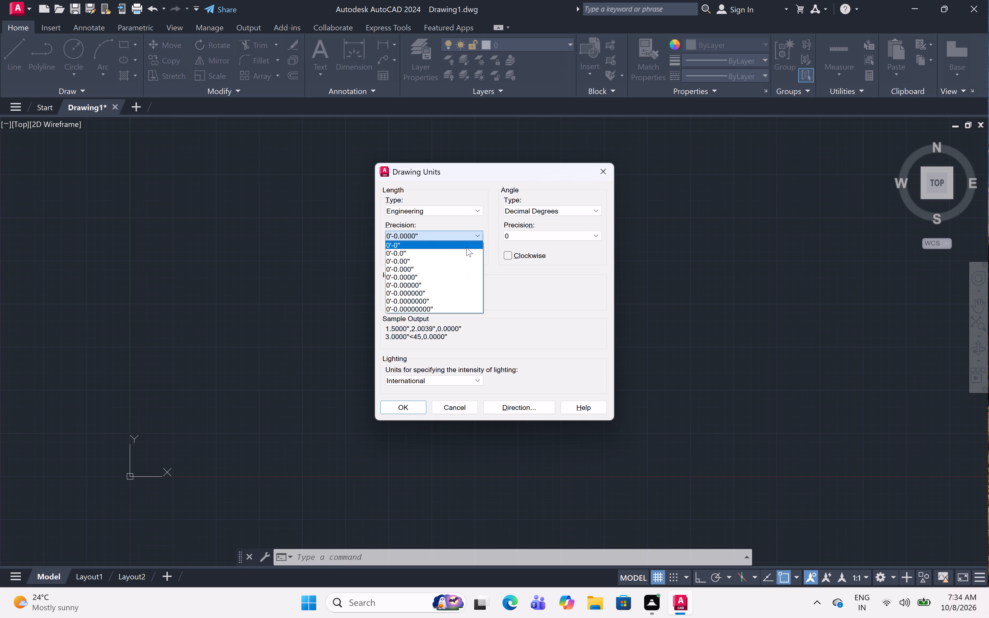
click(466, 250)
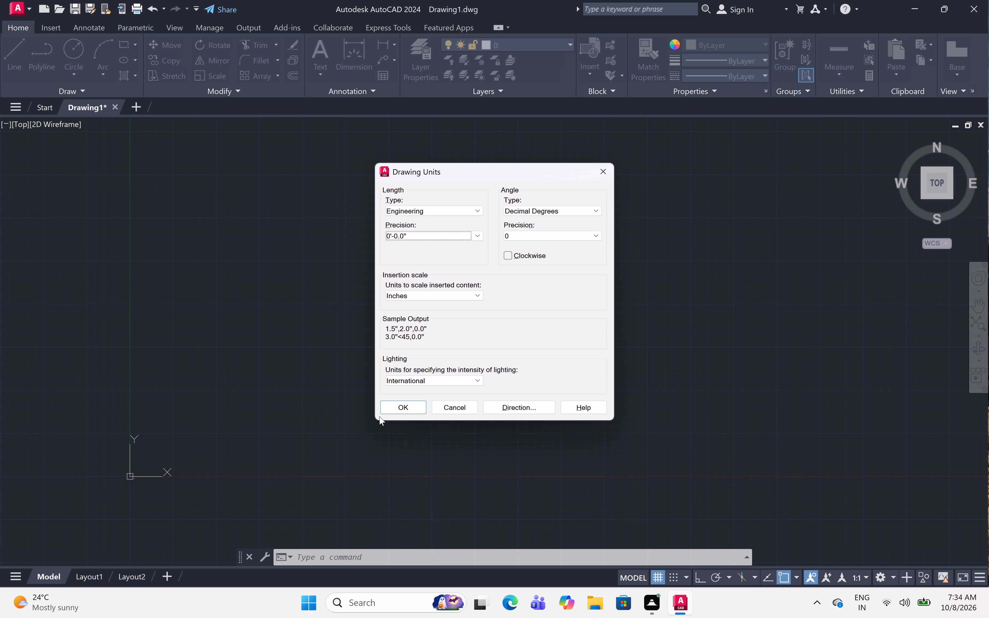
click(384, 411)
Draw a horizontal construction line well above the origin.
scroll(385, 403, down, 6)
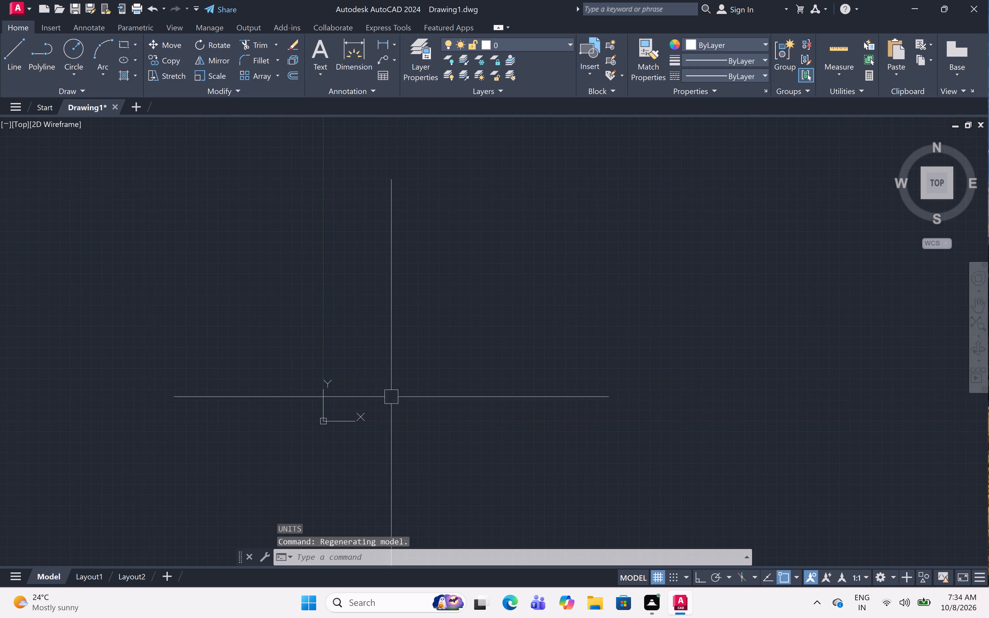
scroll(410, 365, down, 5)
middle_drag(428, 348, 382, 395)
scroll(382, 395, down, 1)
scroll(382, 395, up, 8)
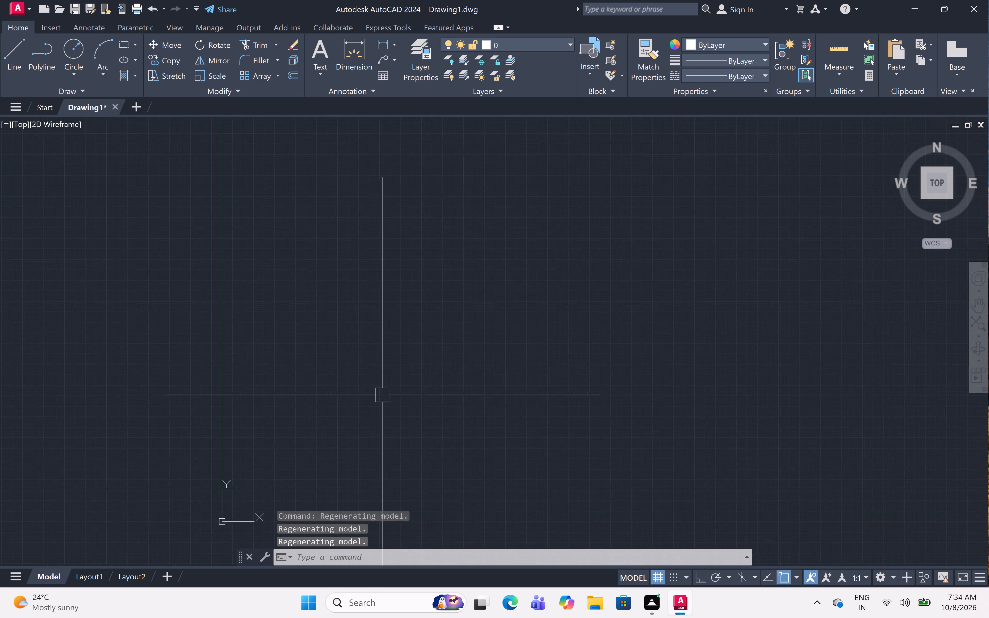
scroll(383, 395, up, 1)
middle_drag(383, 395, 422, 249)
scroll(427, 233, down, 3)
middle_drag(433, 239, 433, 240)
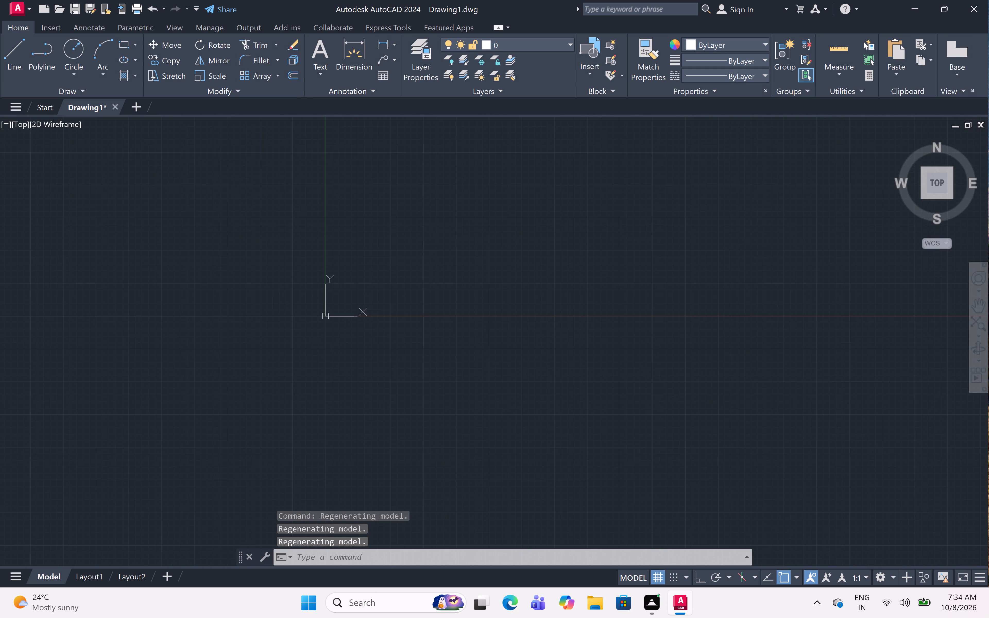
middle_drag(433, 240, 380, 370)
text(xl h)
key(space)
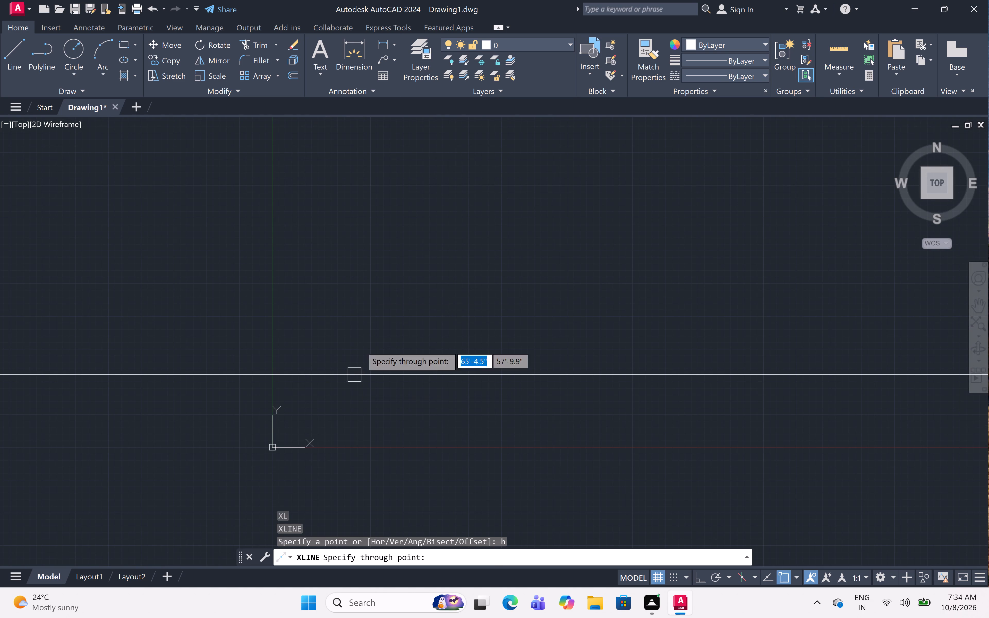
click(408, 178)
key(space)
Draw a vertical construction line crossing the horizontal one, a short distance to the positive-X side of the origin.
key(space)
text(v)
key(space)
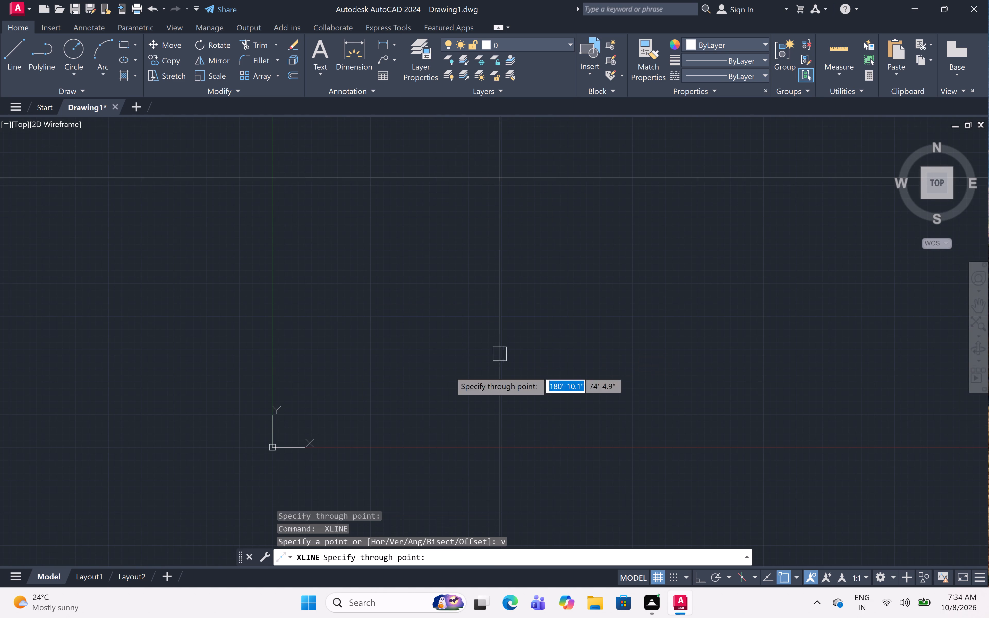
click(356, 381)
key(Escape)
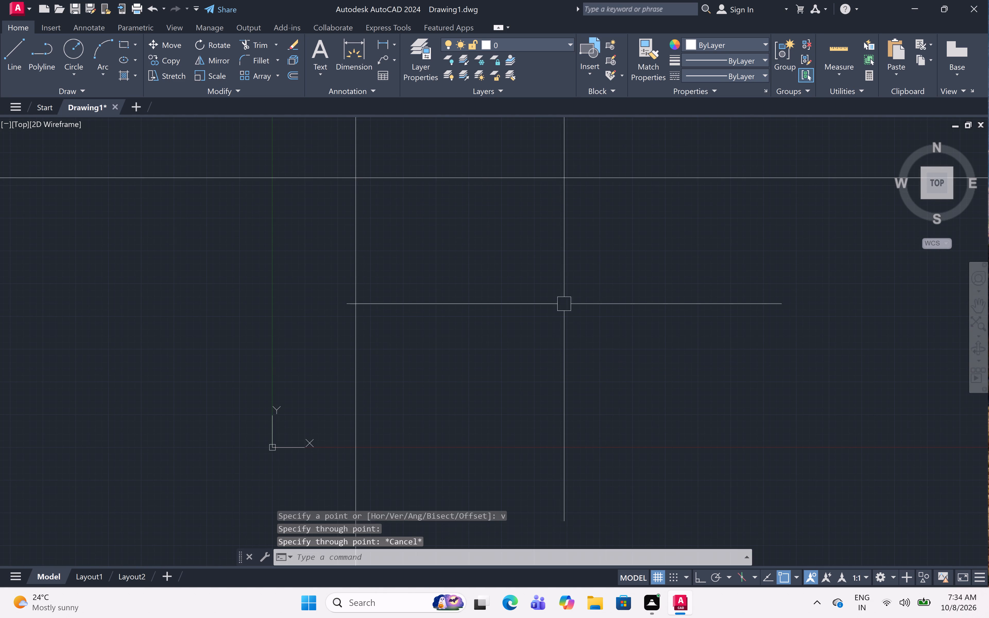
Trim both construction lines where they extend past their intersection, leaving a clean upper-left corner.
middle_drag(548, 290, 562, 336)
scroll(562, 336, up, 1)
text(tr)
key(space)
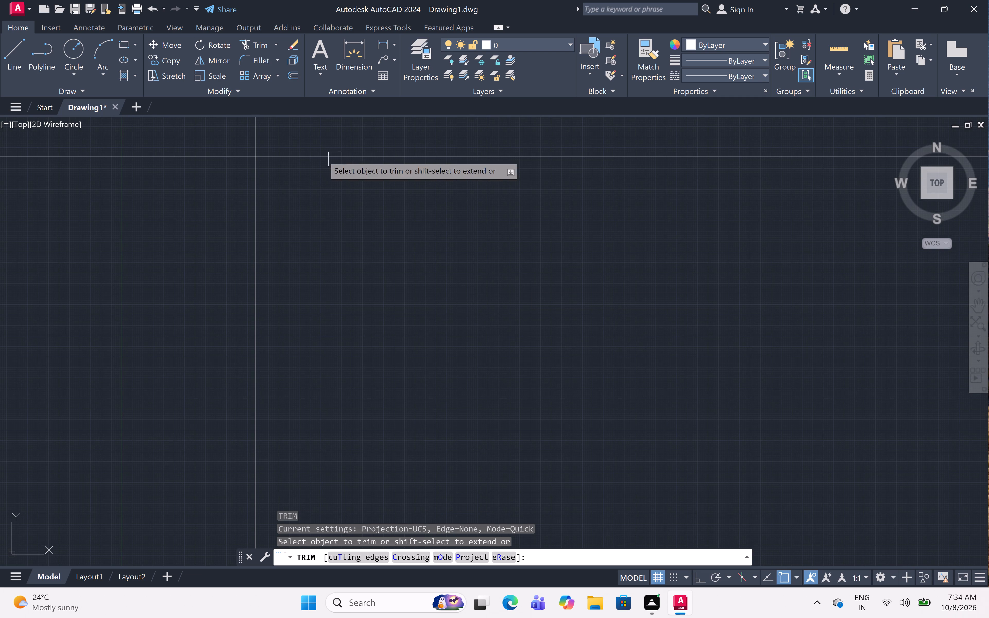
click(253, 139)
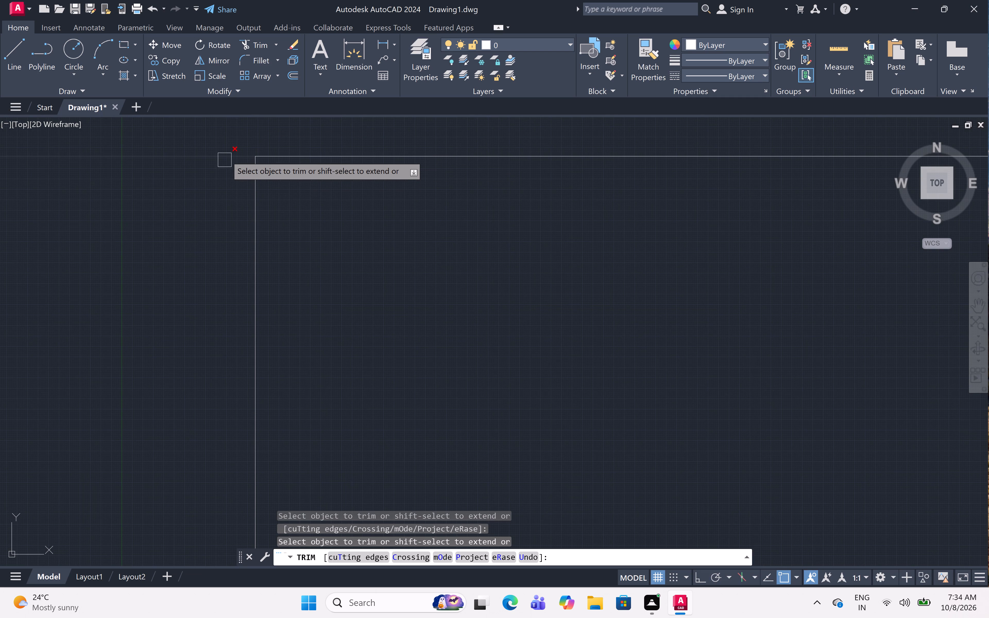
click(226, 154)
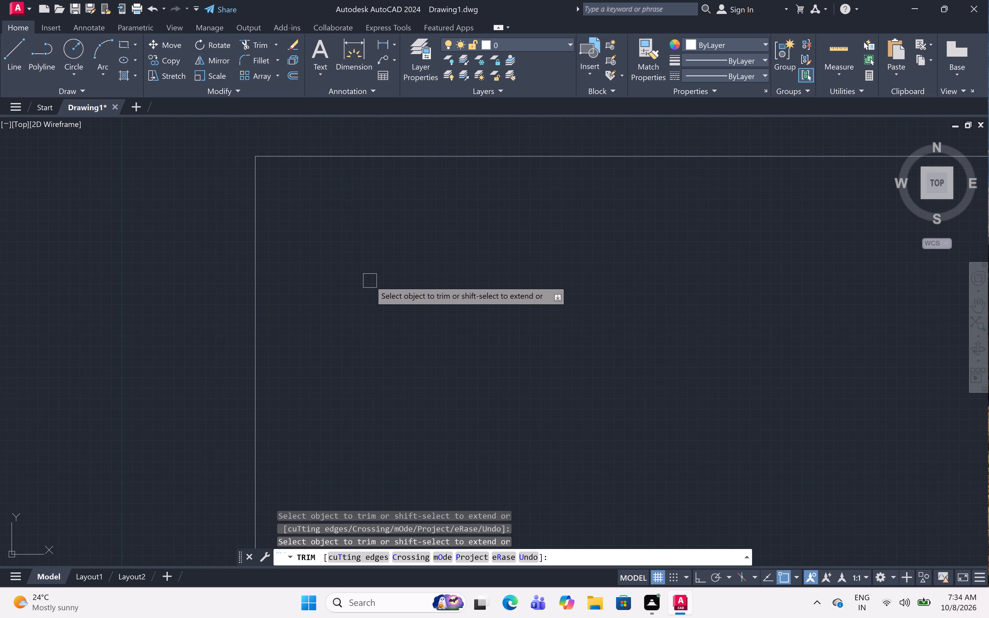
key(Escape)
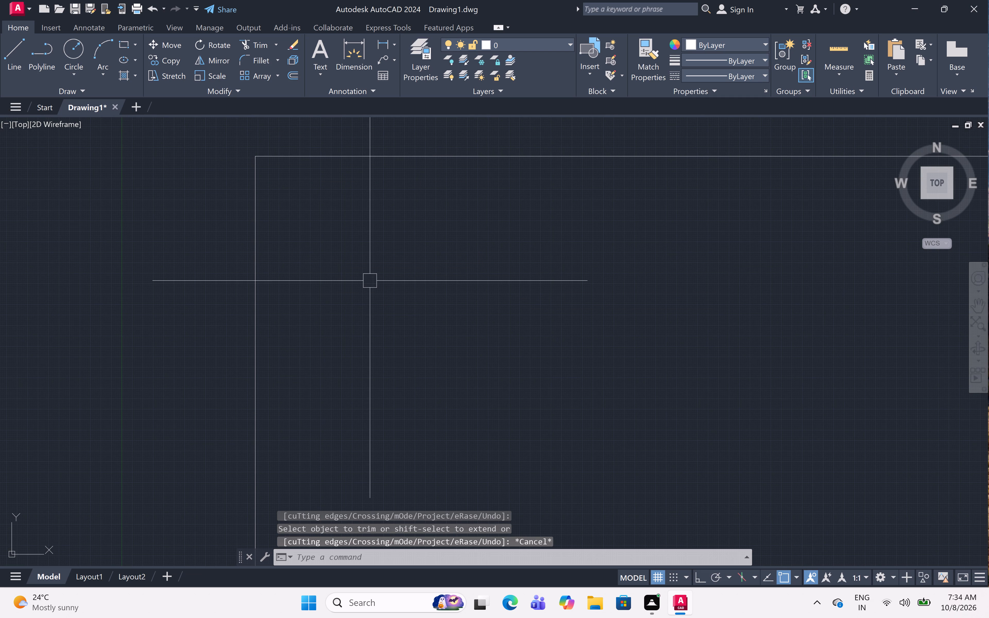
Start an Offset for the corner lines, setting the distance by picking two points just inside the corner.
text(off)
key(space)
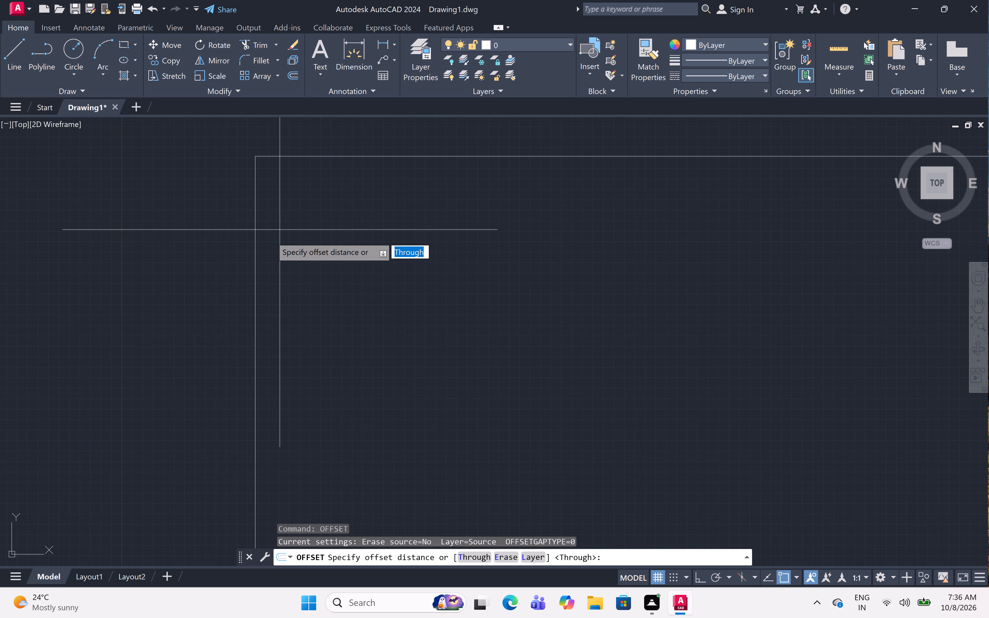
ctrl+scroll(274, 238, down, 1)
click(278, 203)
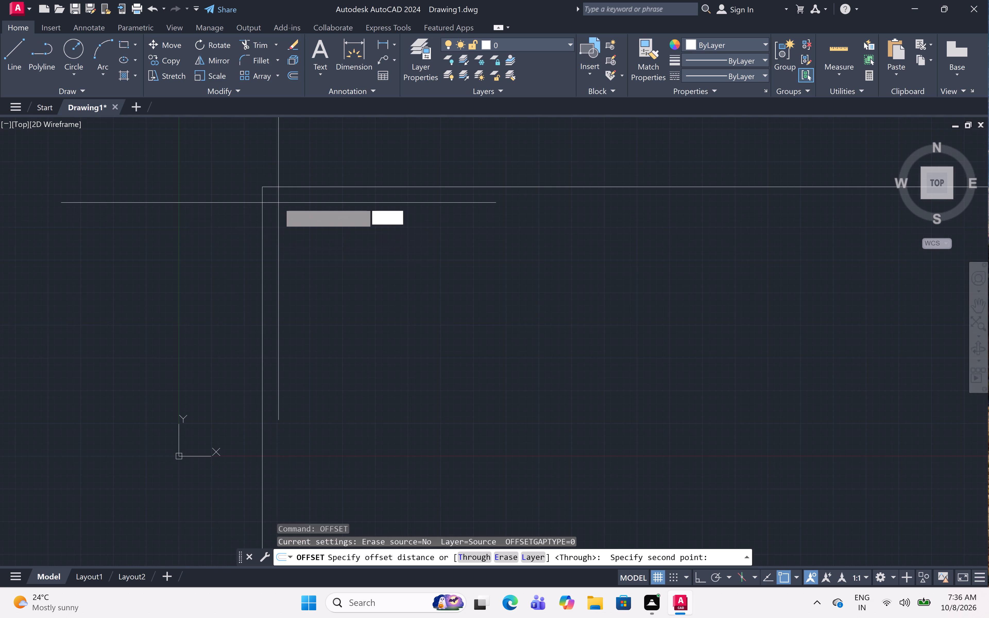
ctrl+scroll(278, 203, up, 1)
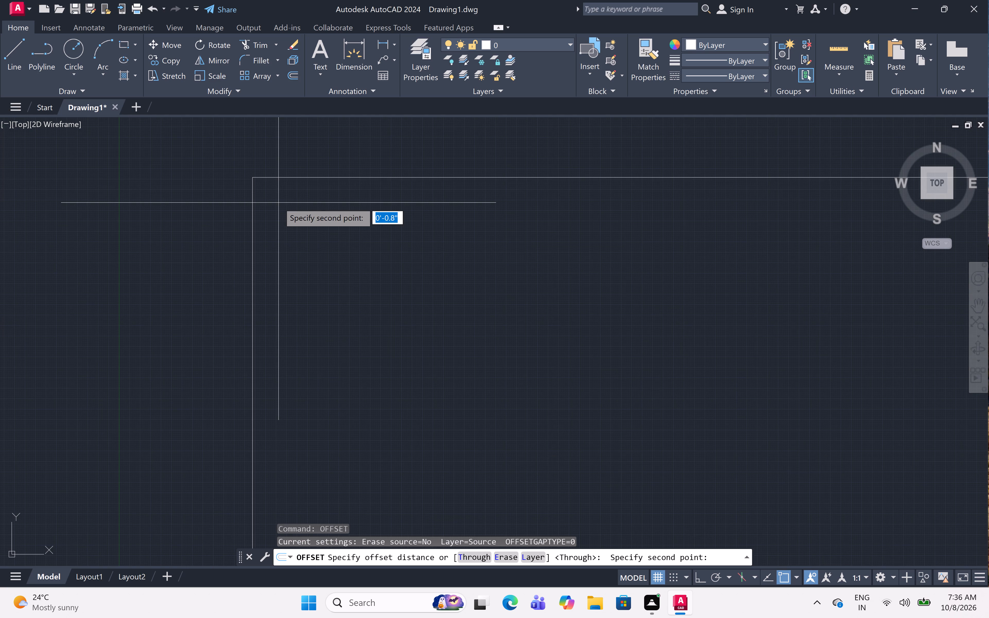
double_click(278, 203)
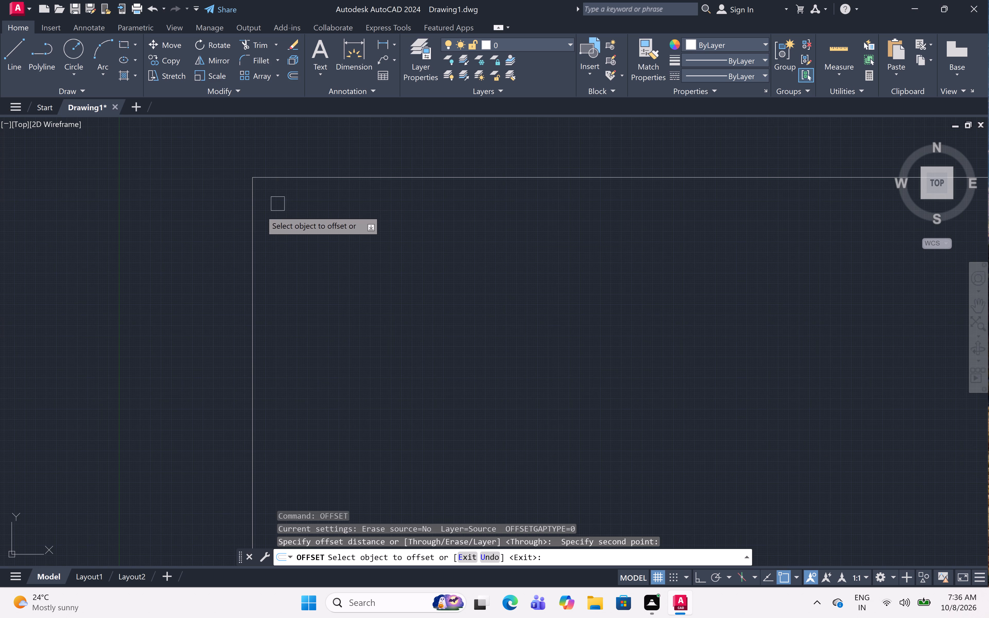
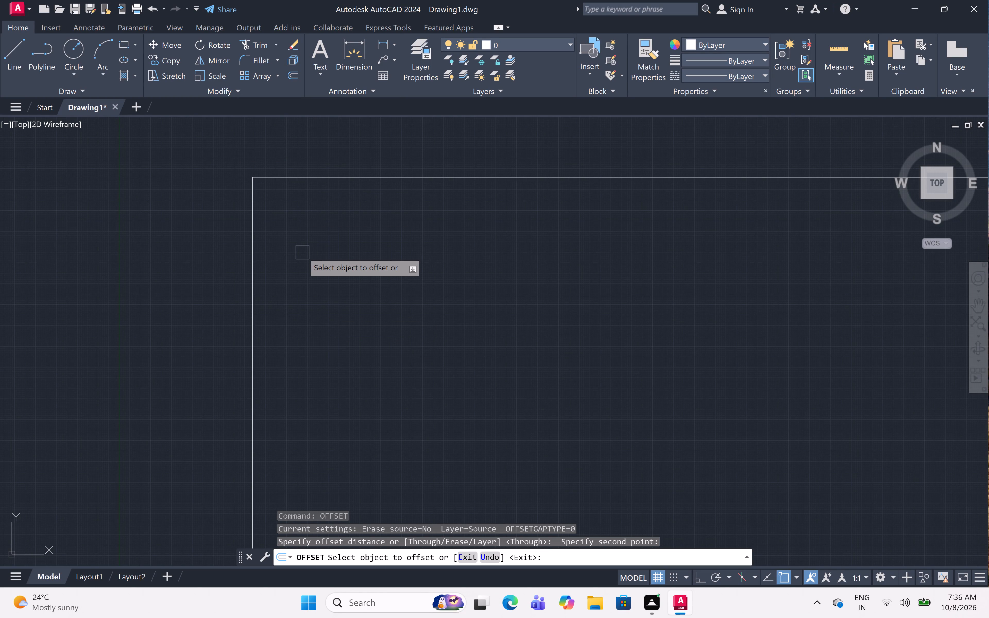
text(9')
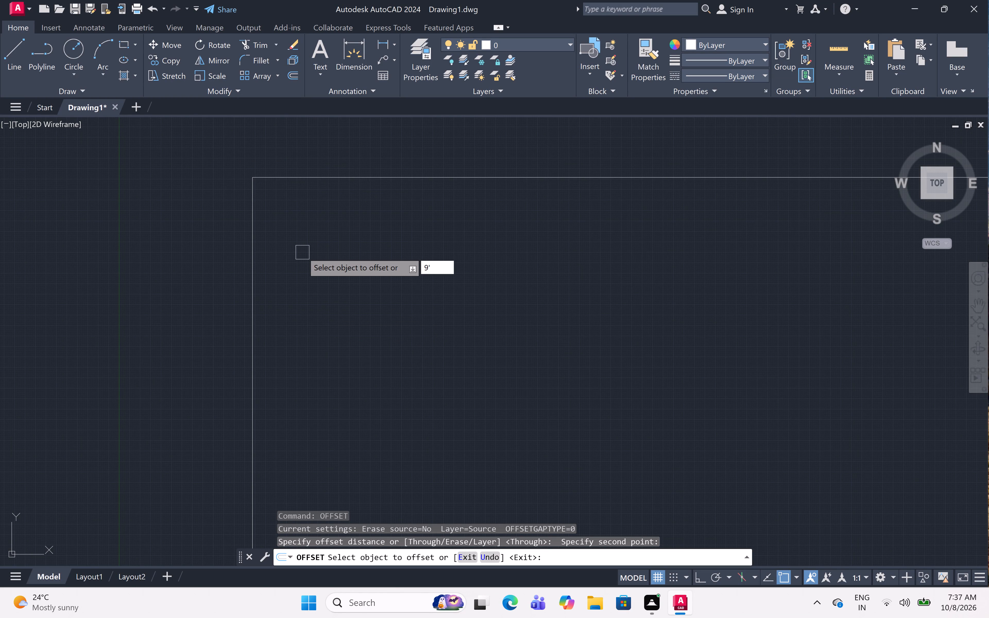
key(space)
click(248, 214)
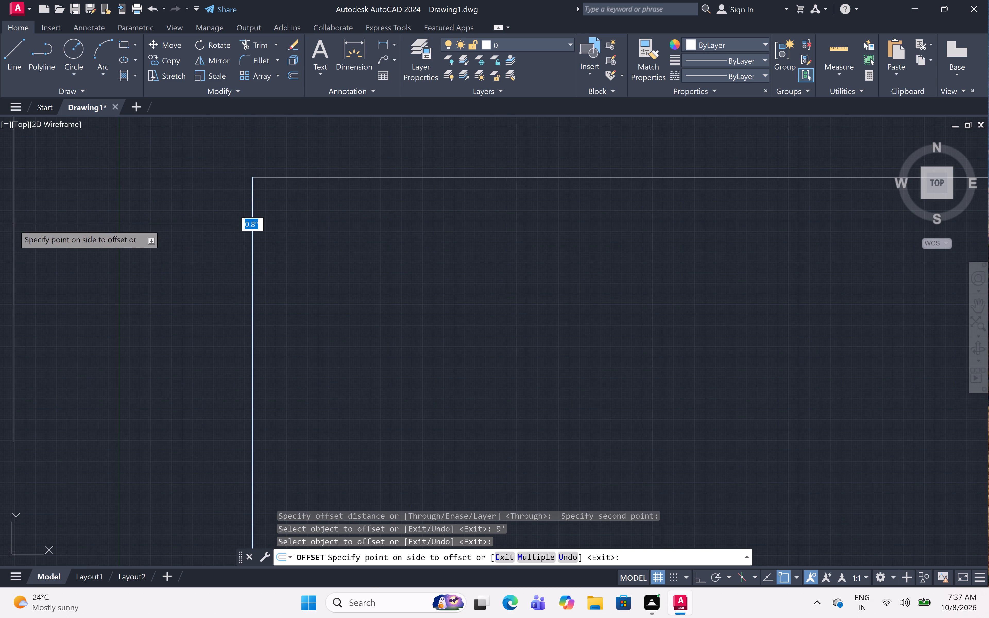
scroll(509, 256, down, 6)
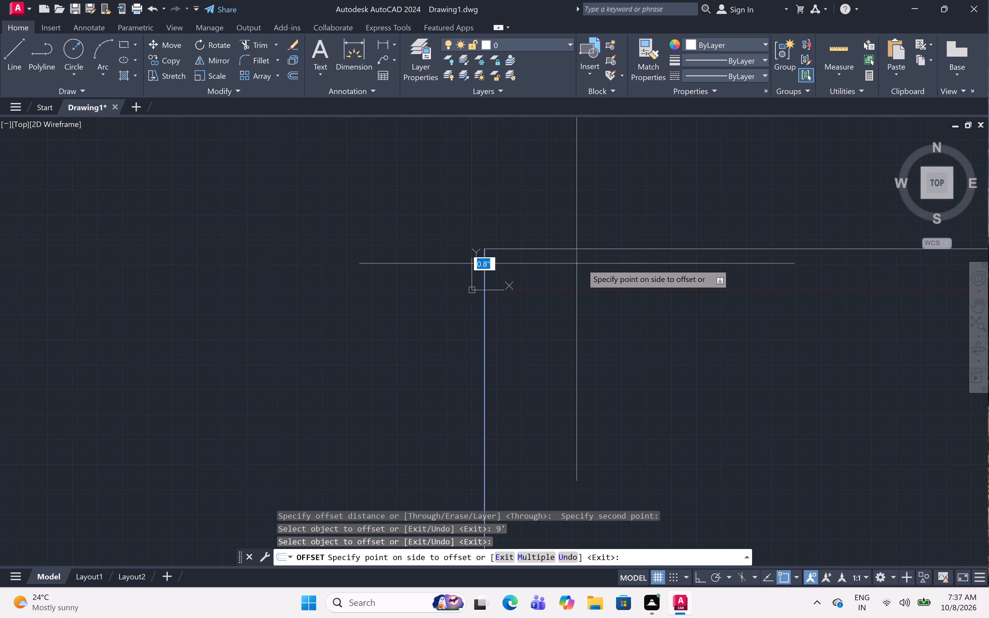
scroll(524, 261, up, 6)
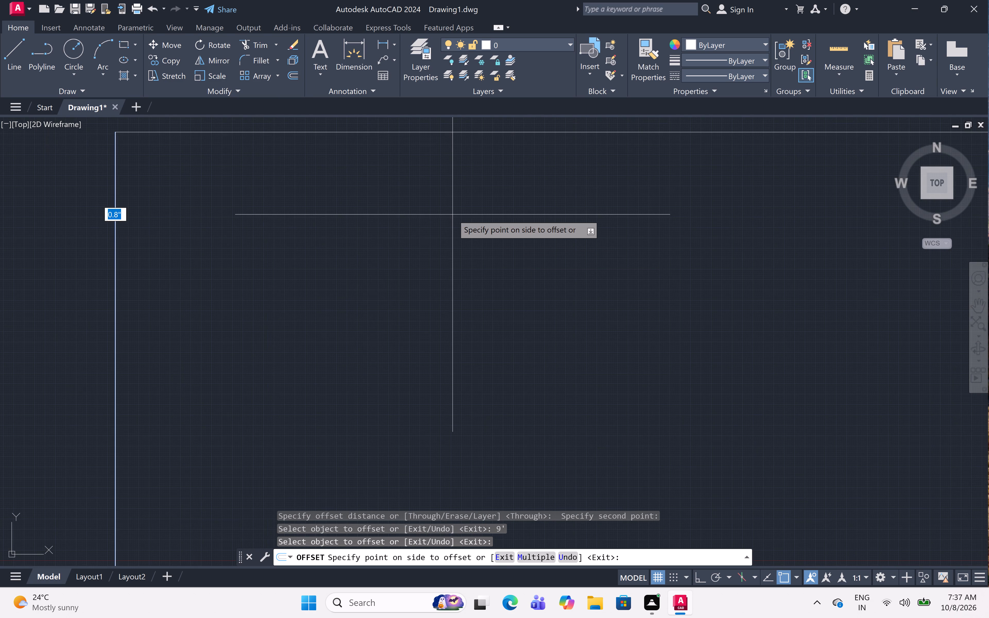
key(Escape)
Offset both the vertical and the horizontal corner lines 9" towards the inside of the corner.
text(off 9")
key(space)
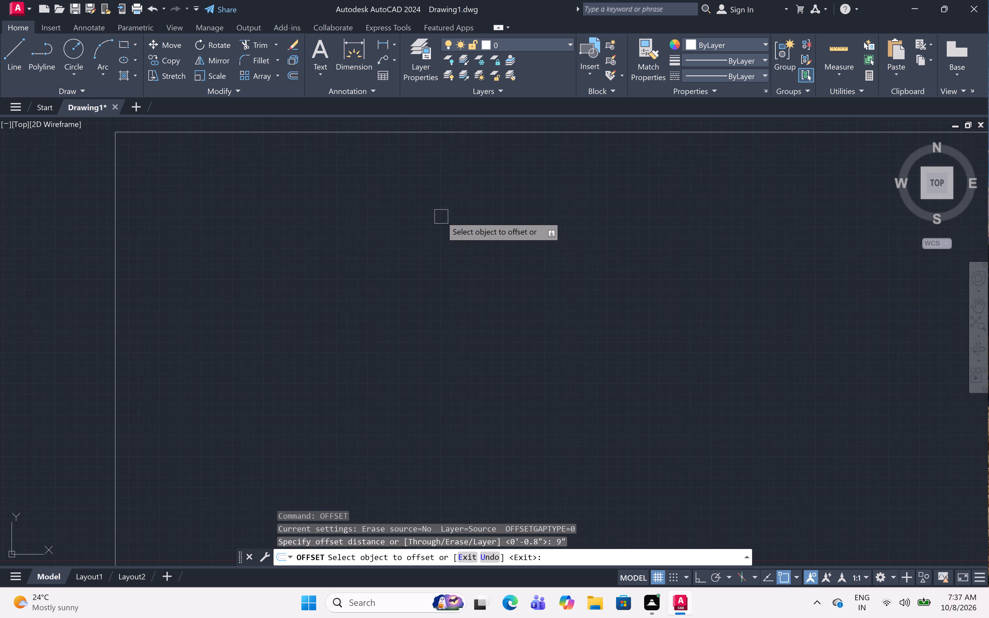
scroll(441, 227, down, 2)
scroll(320, 179, up, 3)
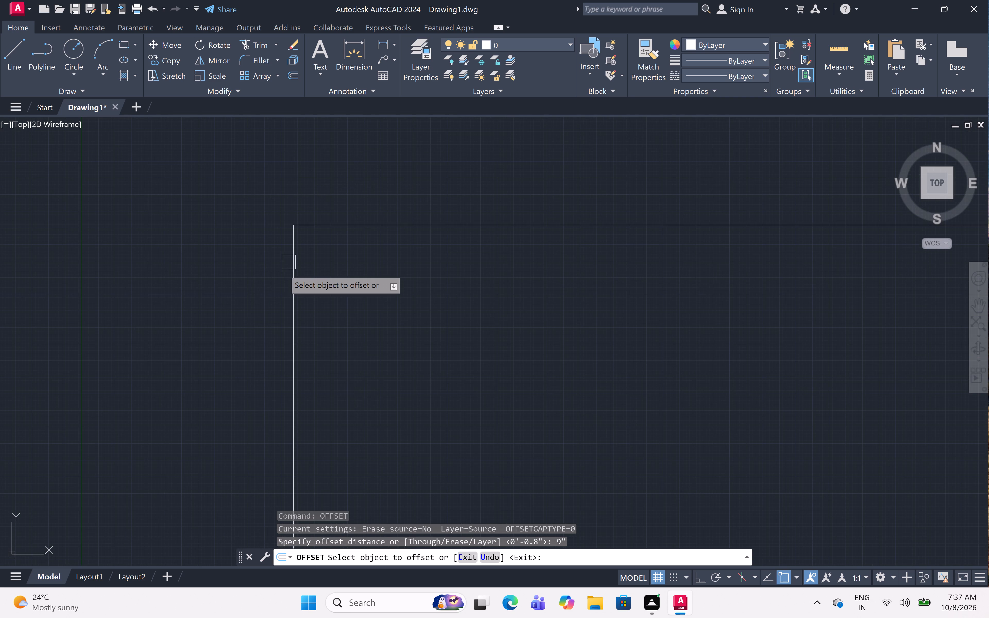
click(297, 266)
click(353, 276)
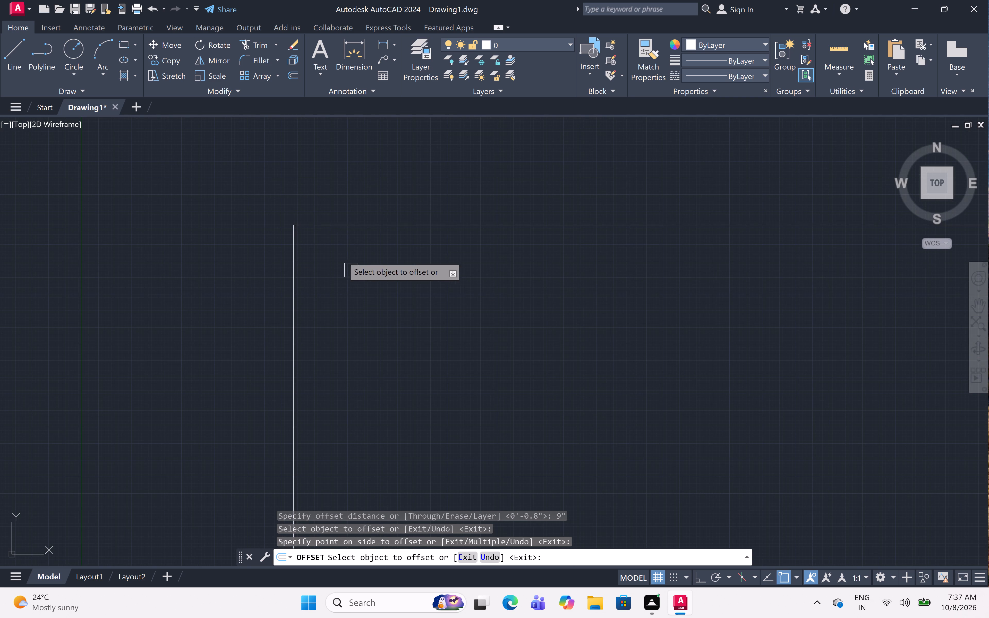
click(326, 225)
click(325, 288)
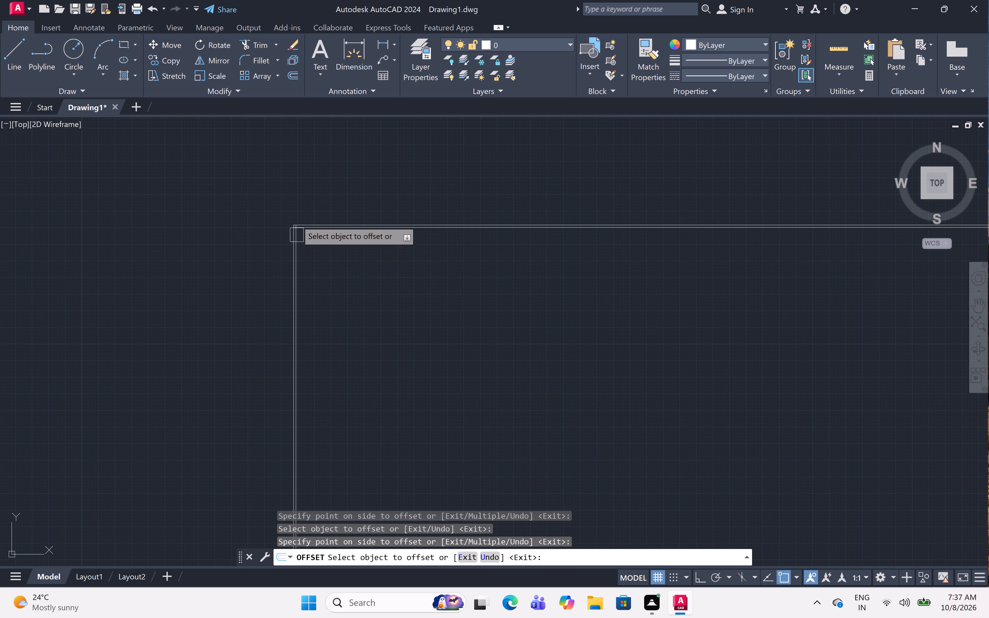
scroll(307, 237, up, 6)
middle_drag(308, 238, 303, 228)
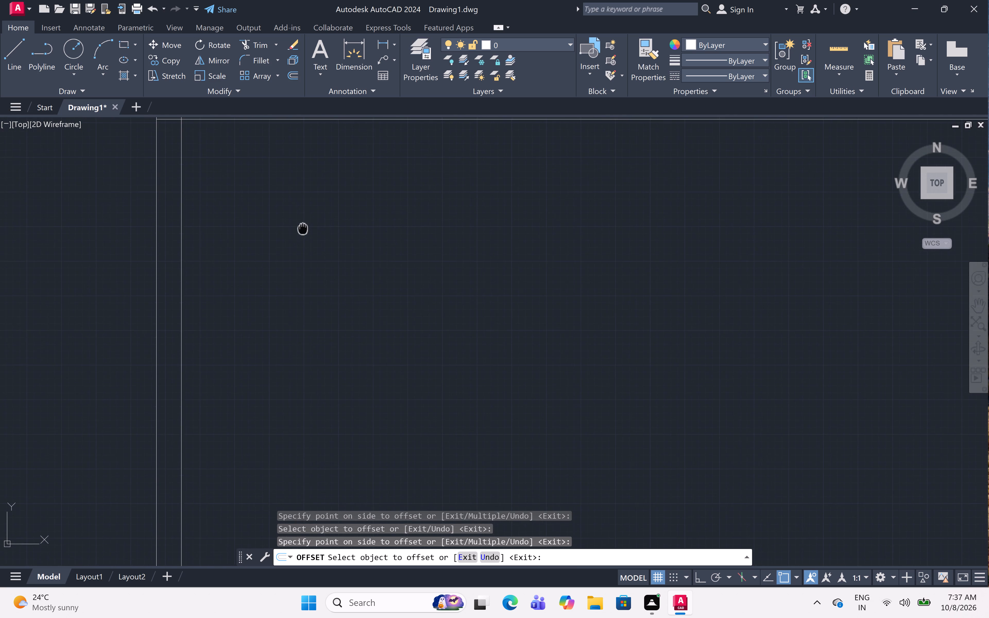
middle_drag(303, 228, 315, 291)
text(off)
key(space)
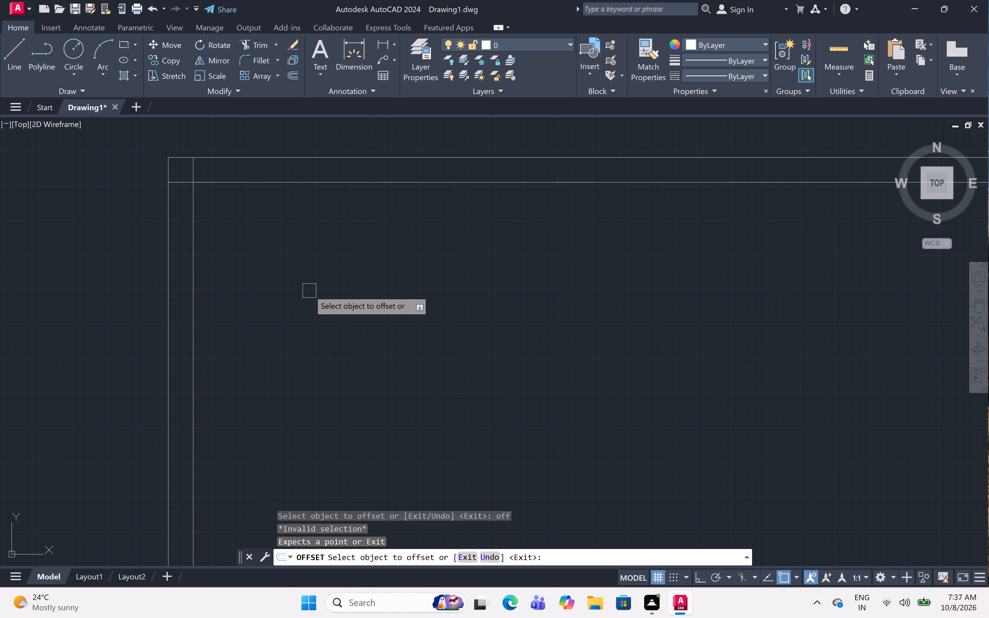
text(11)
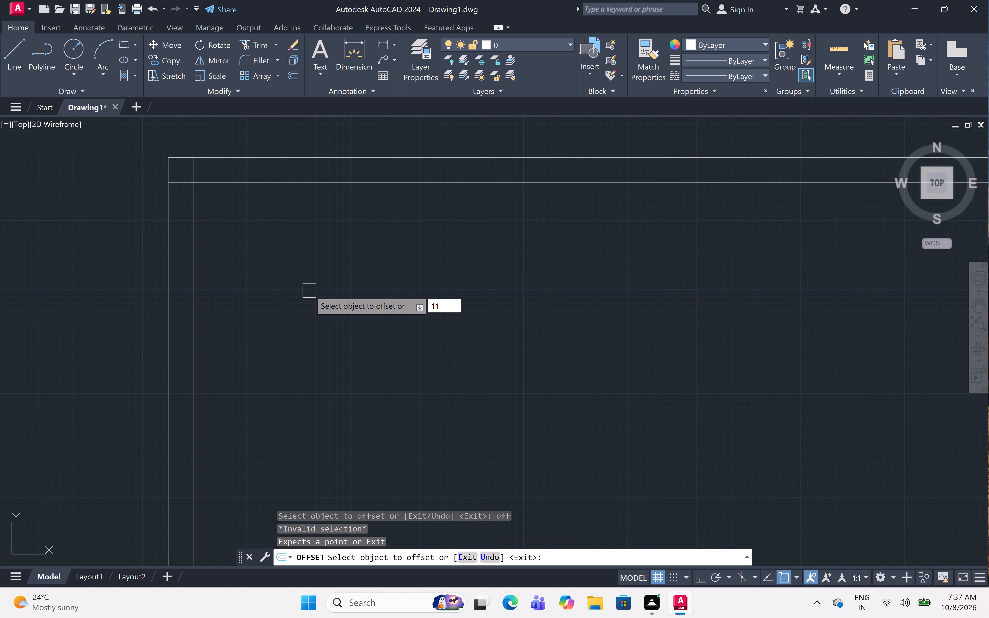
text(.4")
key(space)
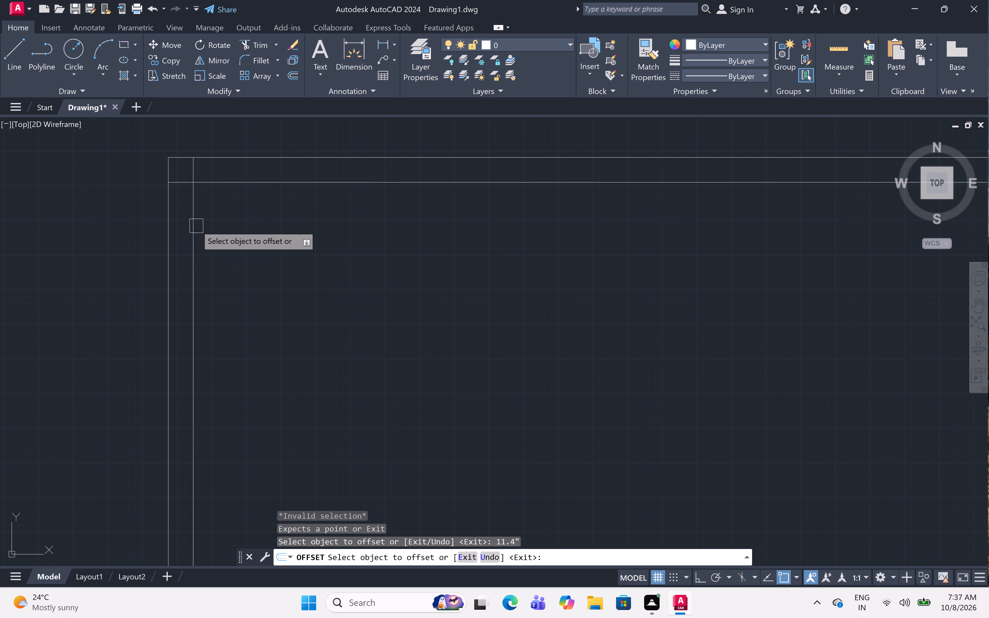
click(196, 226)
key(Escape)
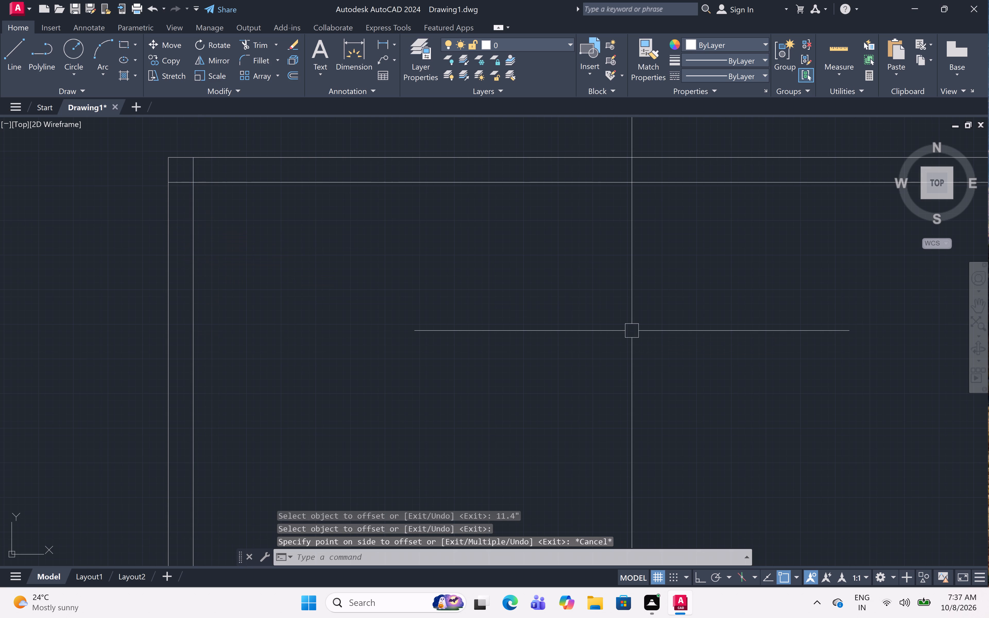
Offset the inner vertical wall line 11.4' towards the inside of the plan.
text(off 11)
text(.4')
key(space)
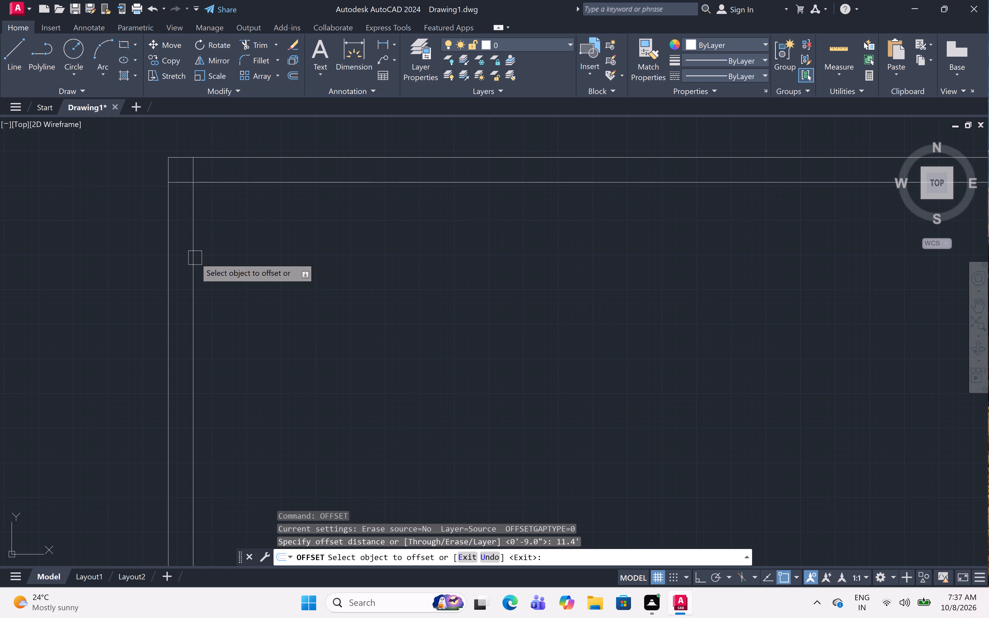
click(195, 258)
click(428, 266)
Offset the new interior vertical line 9" in the positive-X direction to form the second wall's thickness.
scroll(428, 266, down, 2)
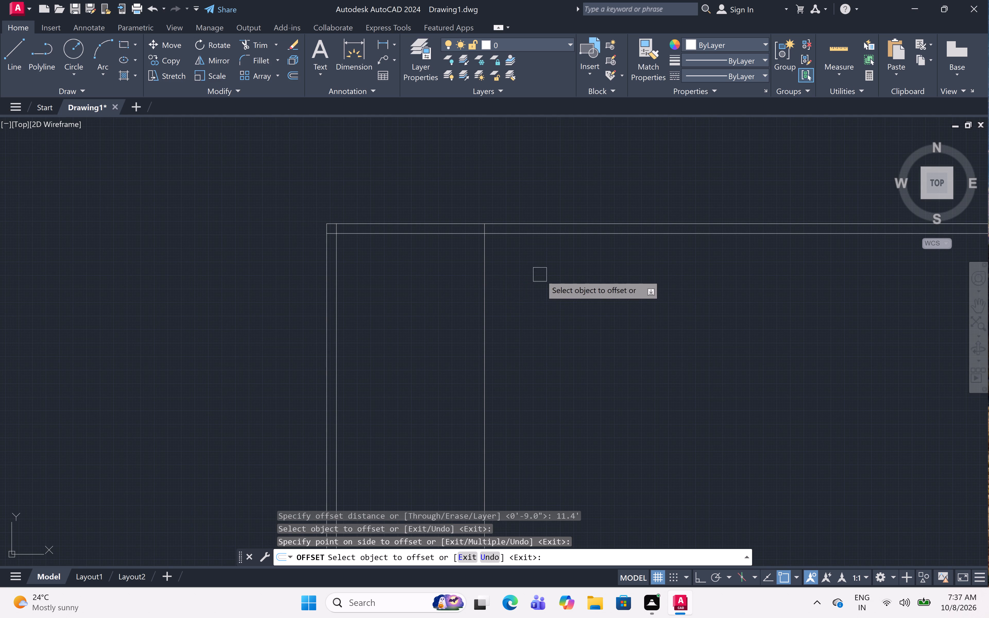
scroll(559, 304, up, 1)
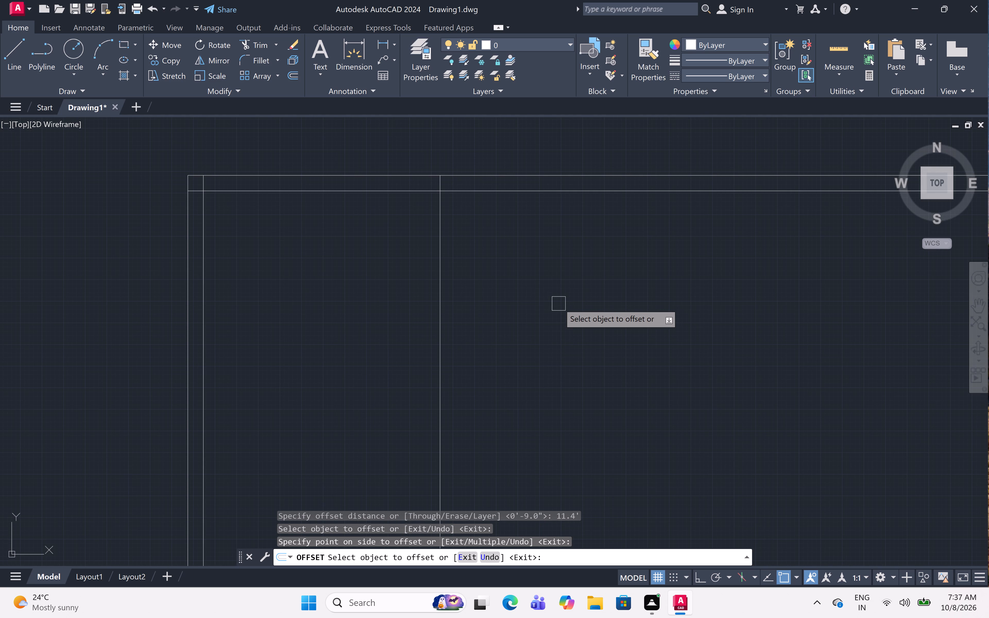
key(space)
key(space)
text(9")
key(space)
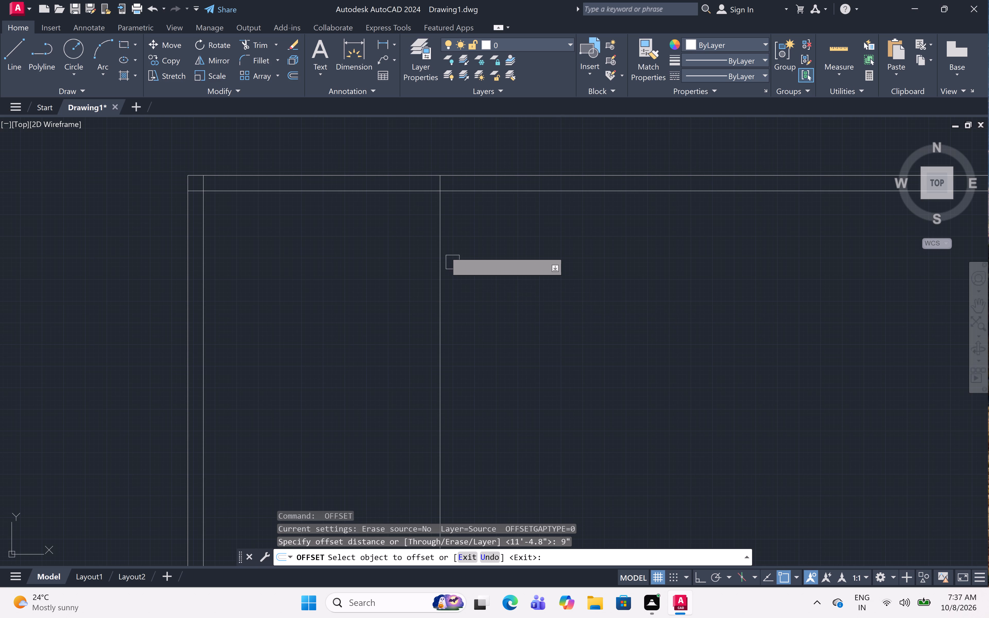
click(443, 244)
click(507, 244)
key(space)
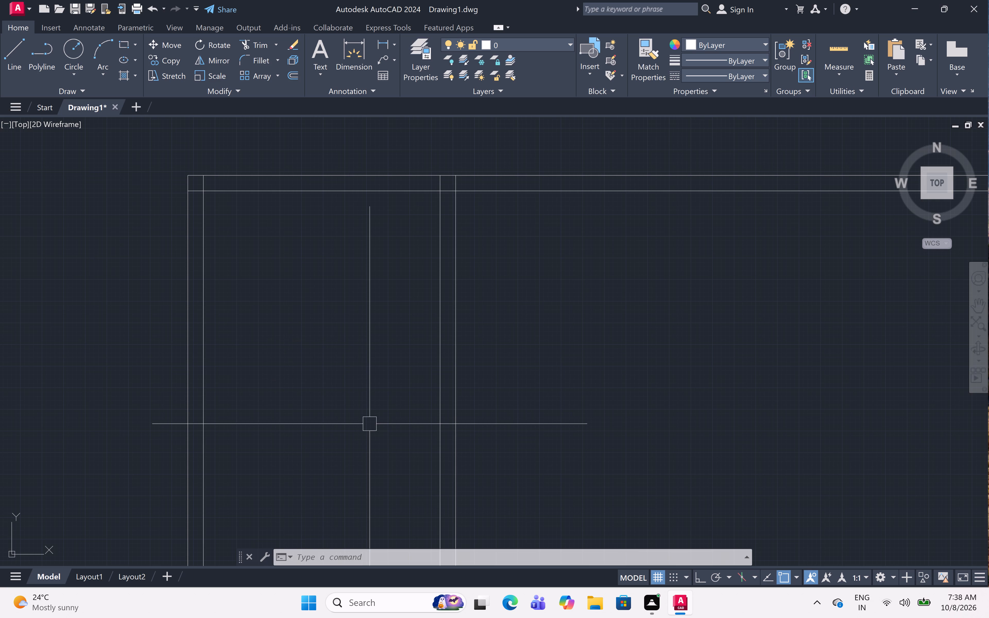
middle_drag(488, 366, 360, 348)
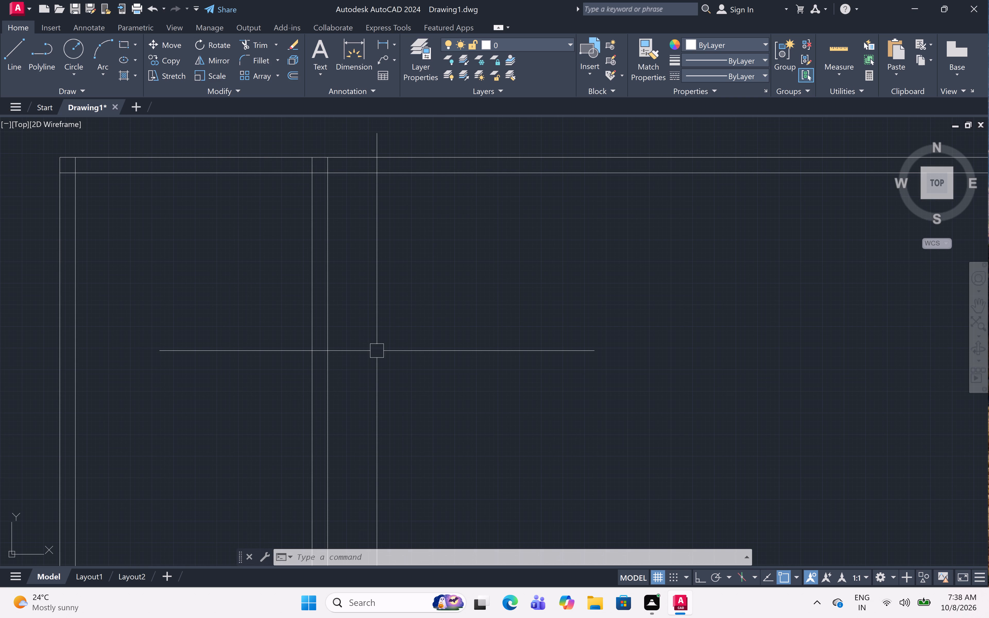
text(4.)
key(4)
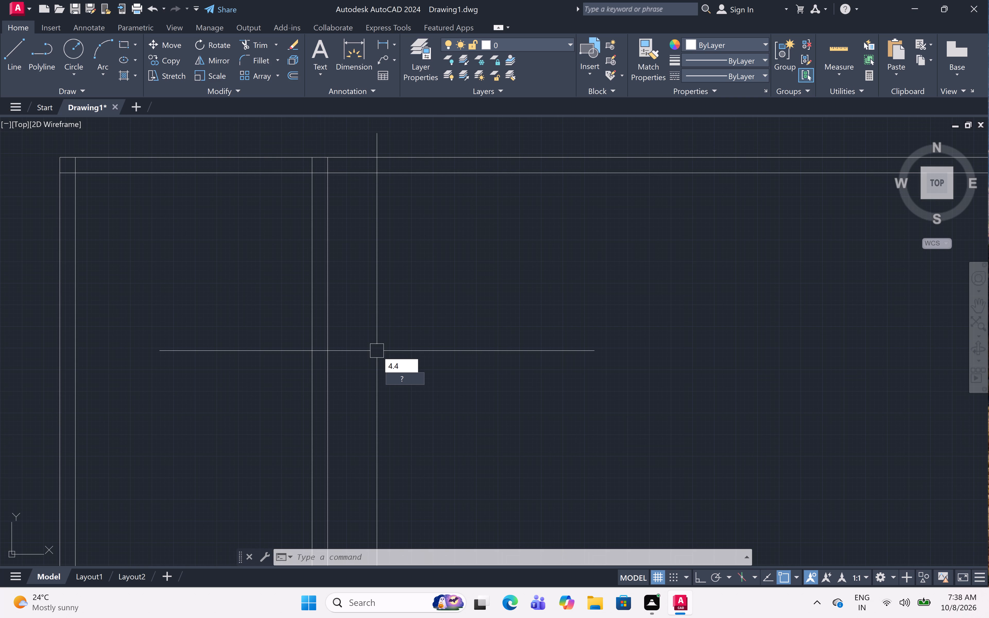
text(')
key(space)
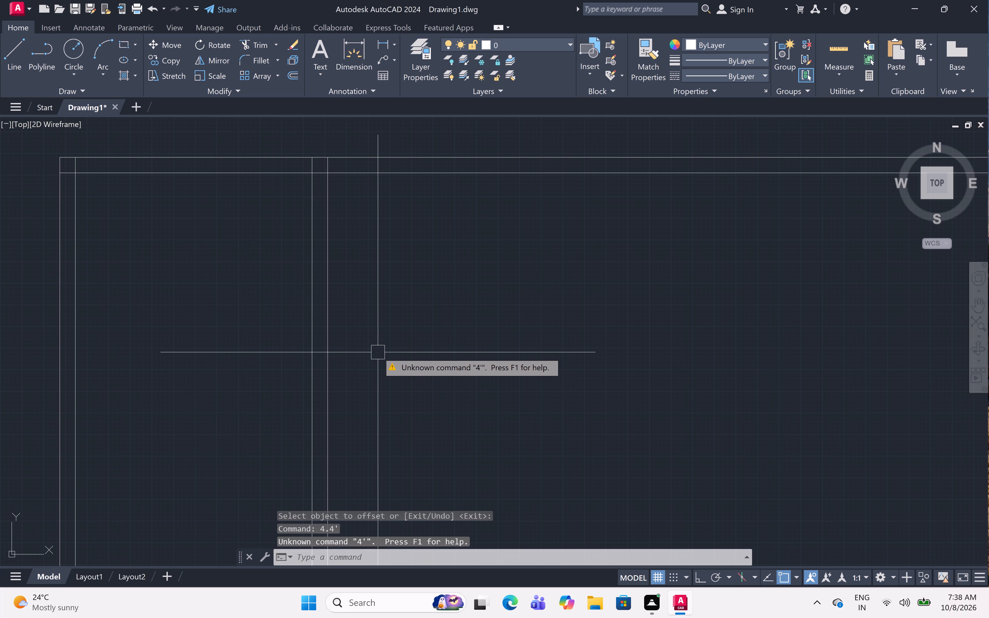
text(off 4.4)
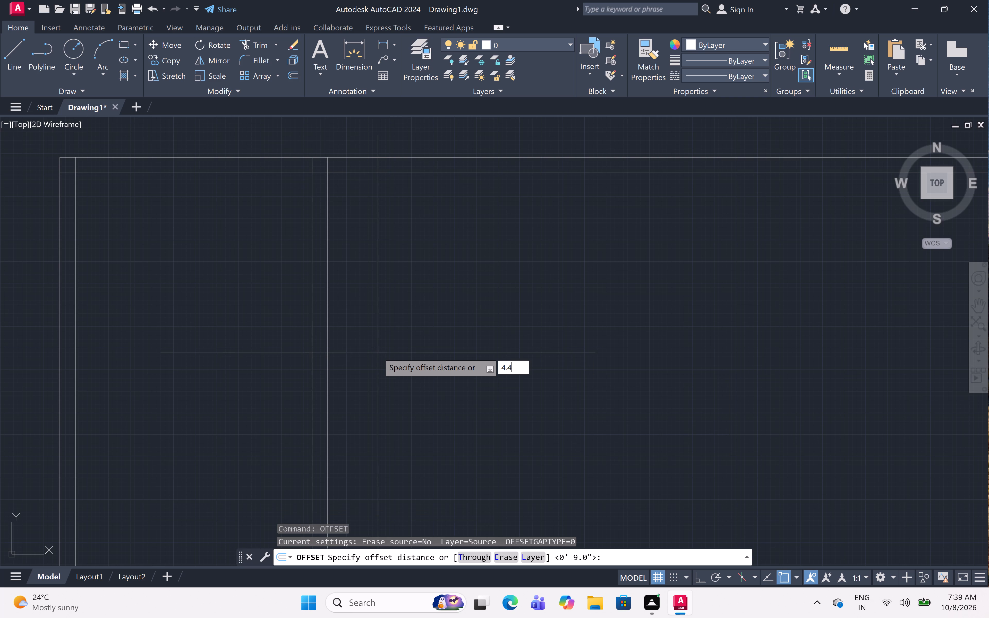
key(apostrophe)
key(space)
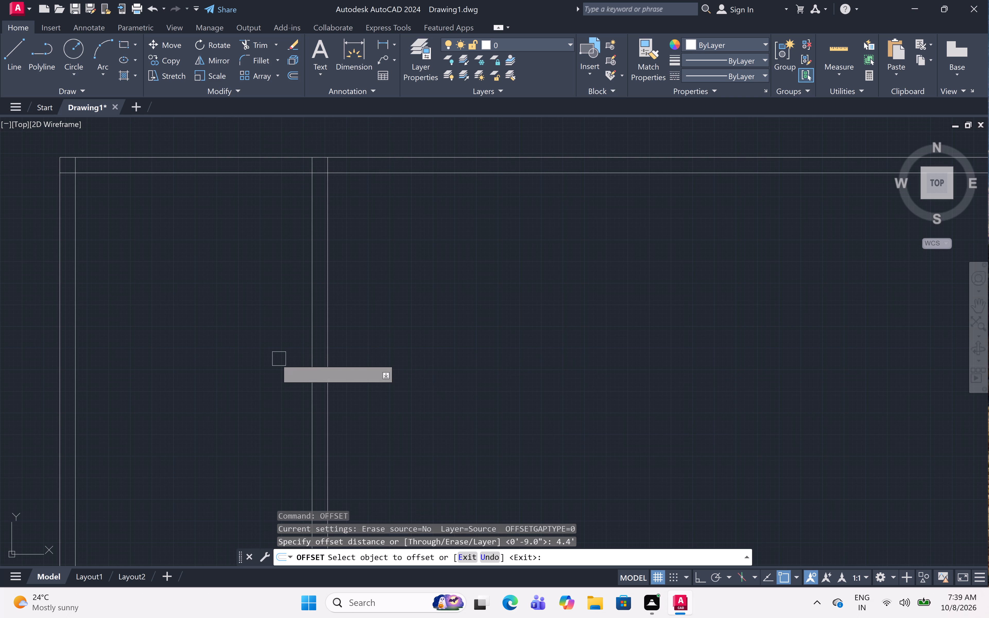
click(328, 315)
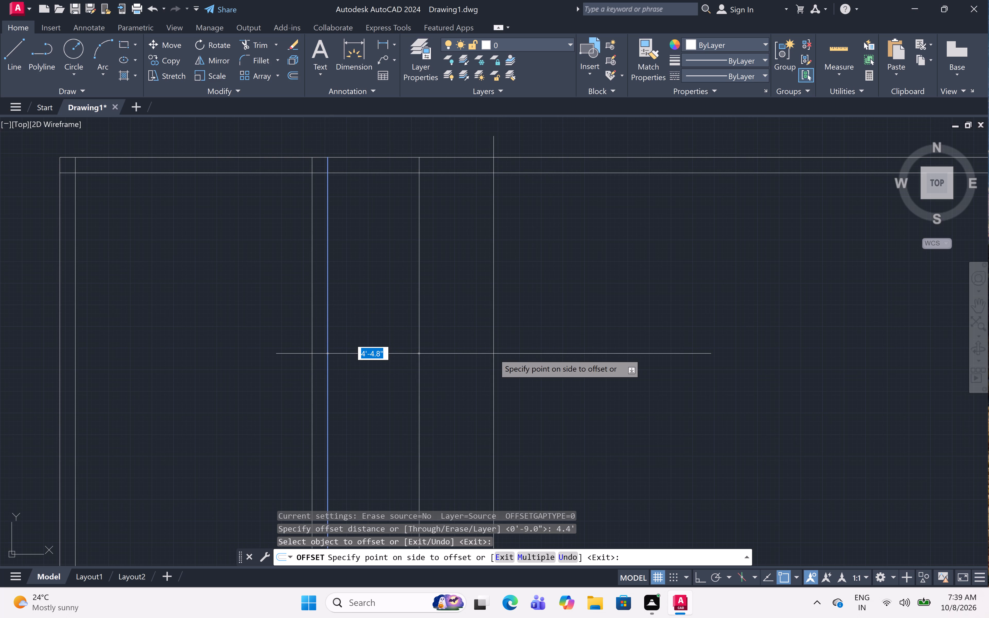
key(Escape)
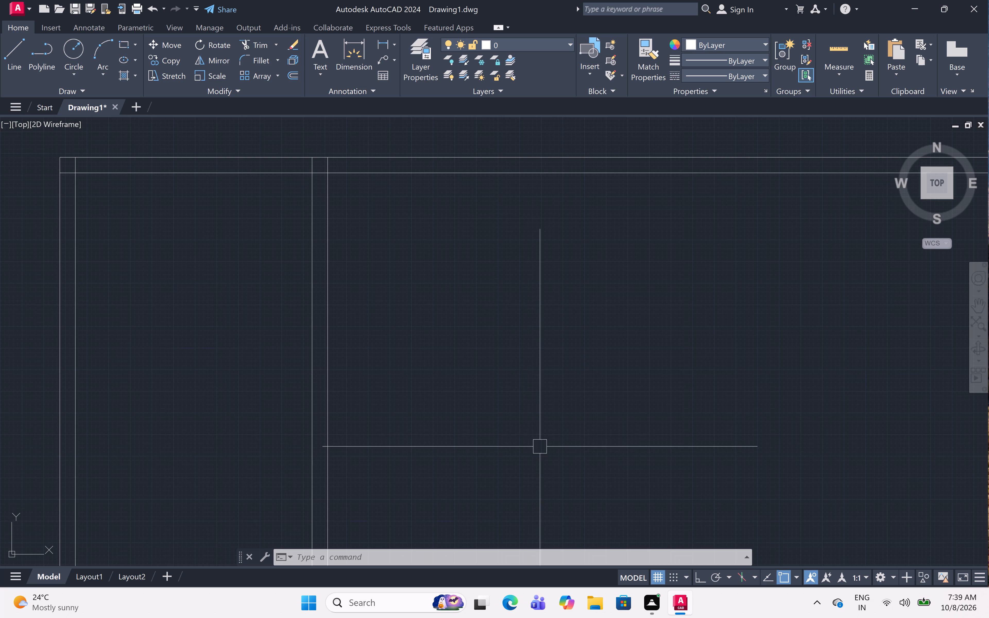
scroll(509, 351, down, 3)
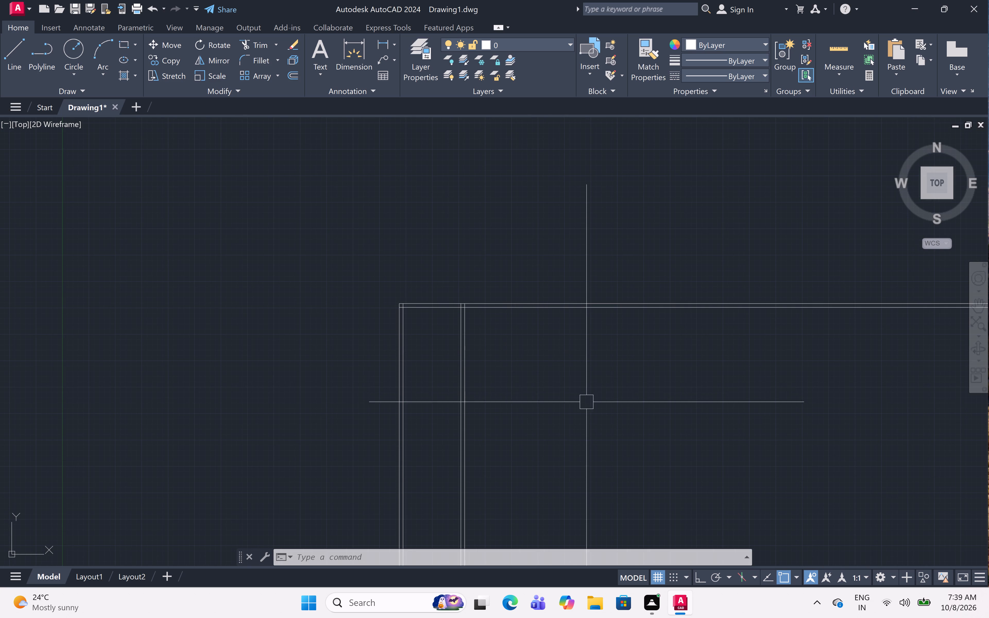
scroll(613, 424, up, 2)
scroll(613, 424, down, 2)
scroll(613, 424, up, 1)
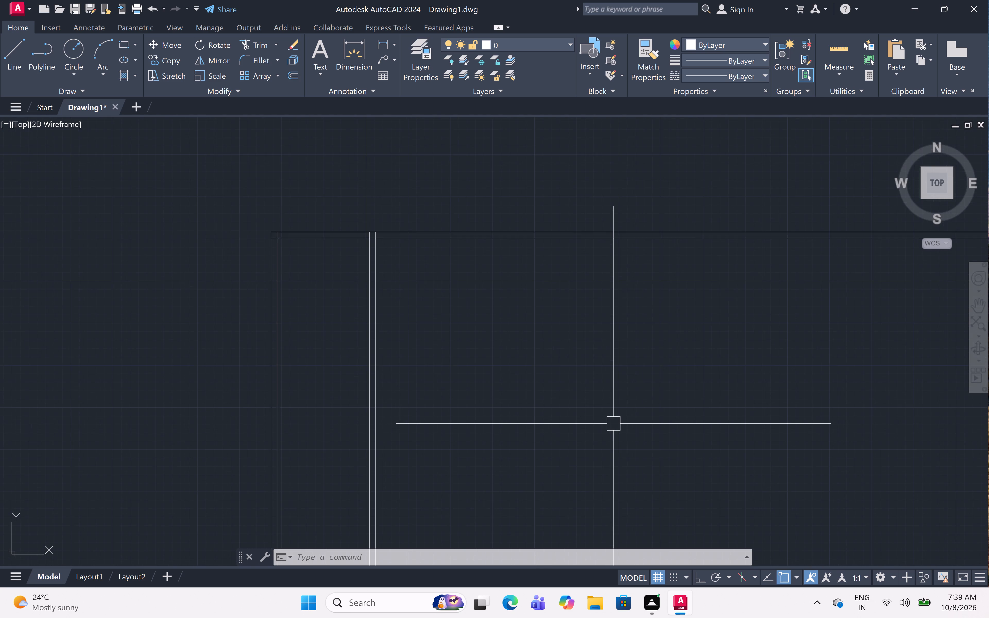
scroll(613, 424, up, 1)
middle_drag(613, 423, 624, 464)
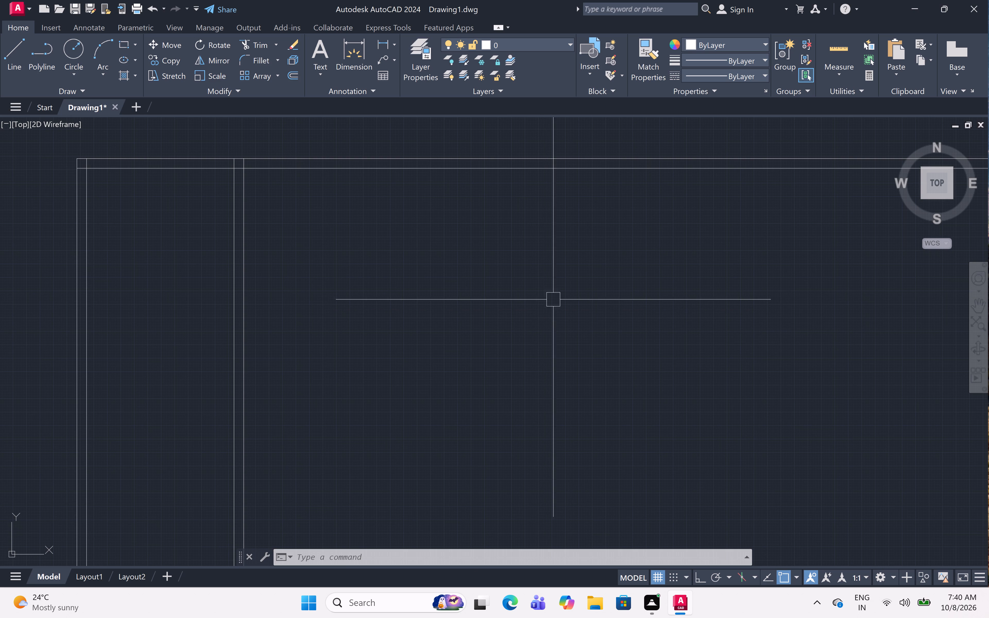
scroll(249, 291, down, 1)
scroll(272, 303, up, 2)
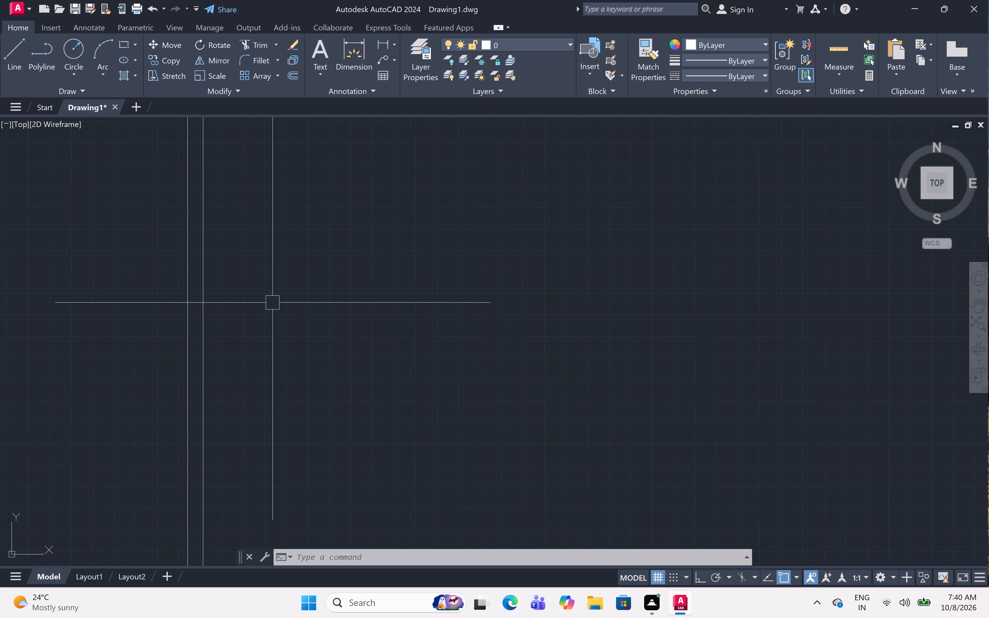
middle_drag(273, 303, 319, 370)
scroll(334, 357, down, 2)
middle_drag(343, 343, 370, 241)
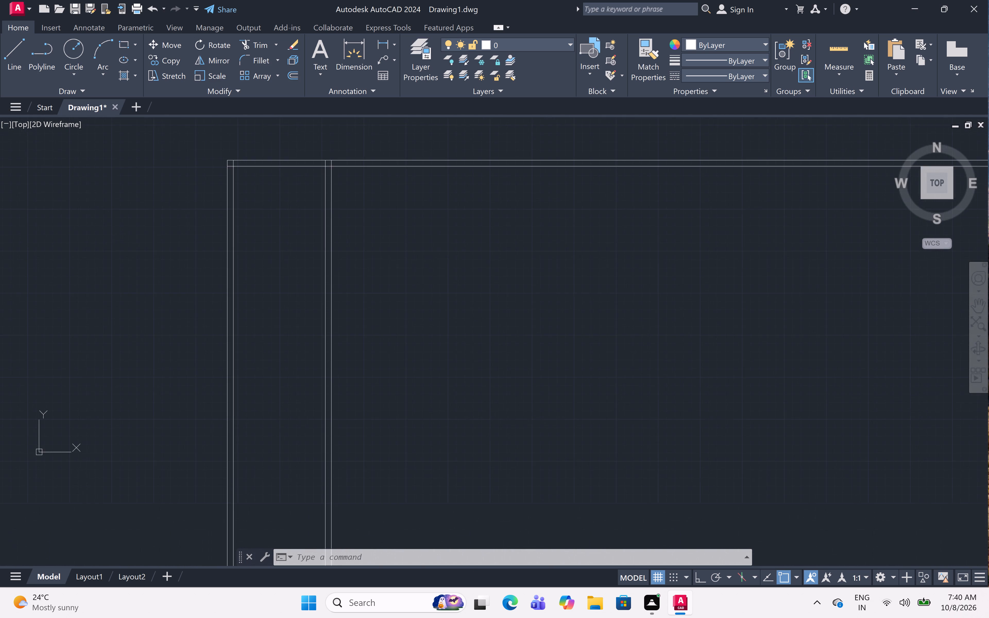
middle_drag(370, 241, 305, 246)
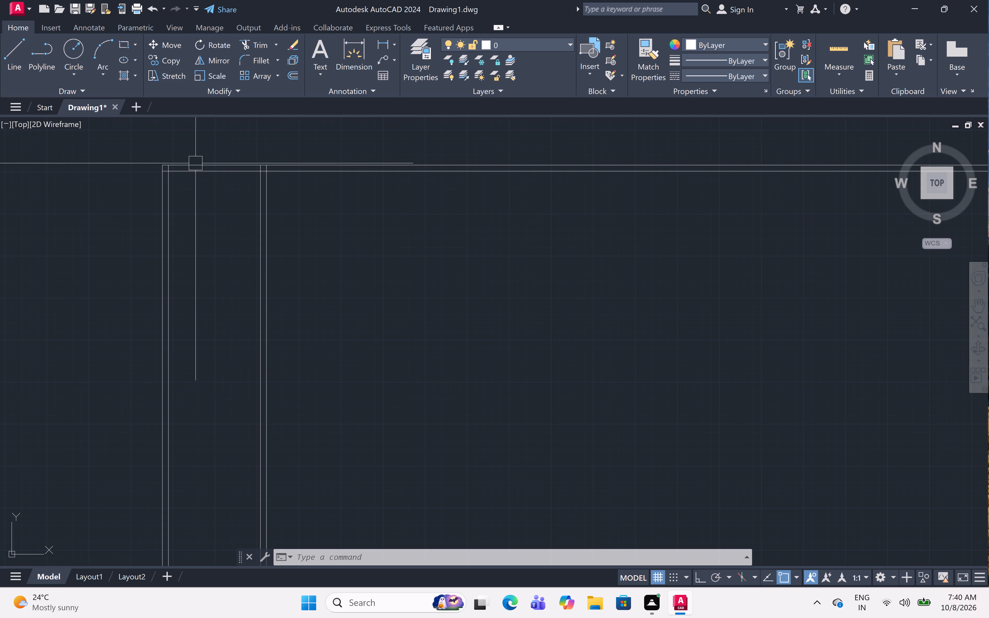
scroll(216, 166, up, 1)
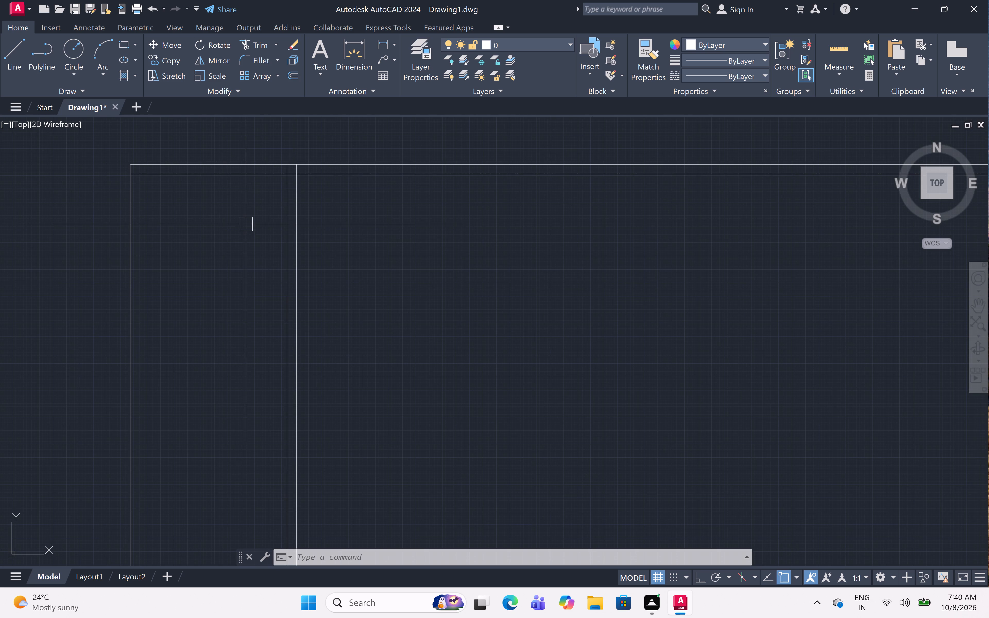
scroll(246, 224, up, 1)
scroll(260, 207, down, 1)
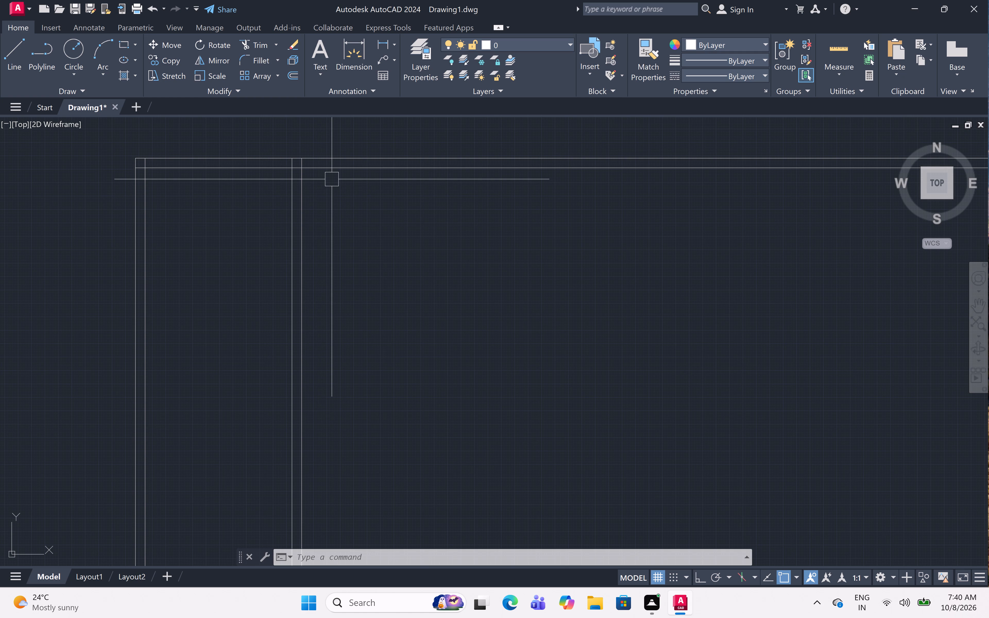
Erase all the existing wall lines of the plan to start the layout over.
key(Escape)
click(330, 166)
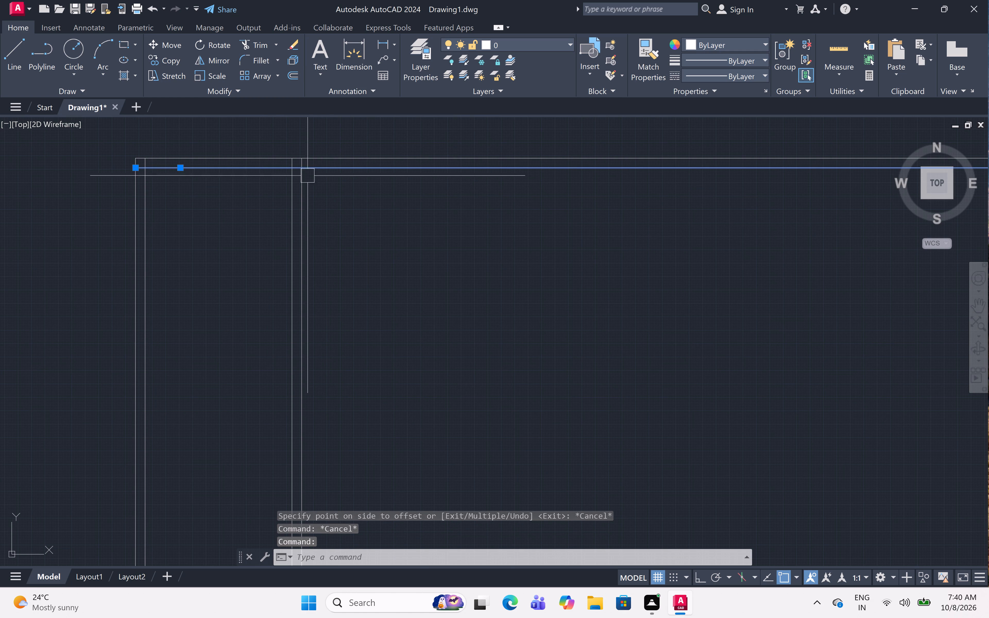
click(318, 143)
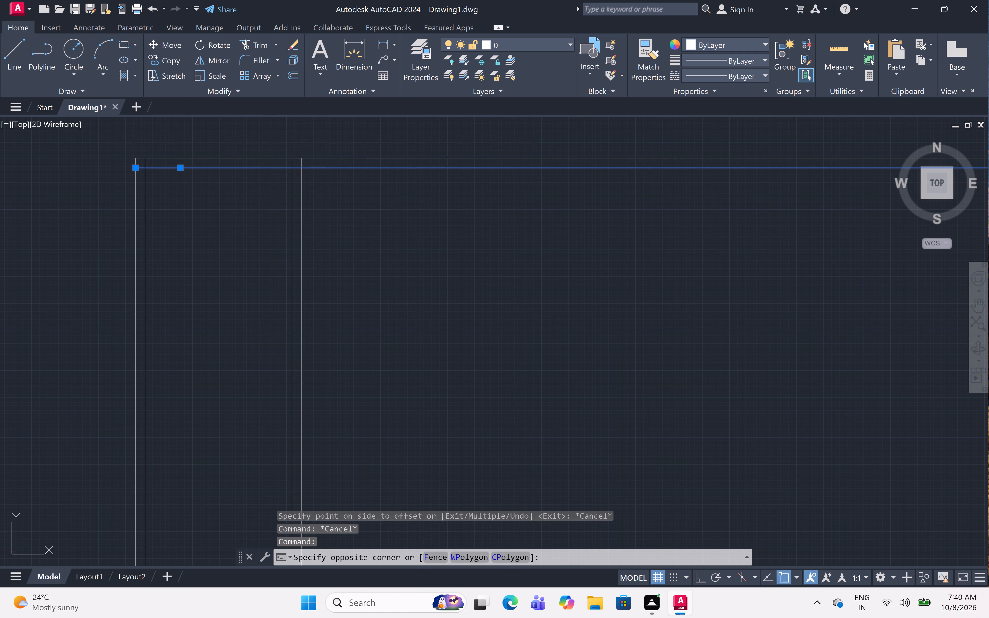
click(0, 322)
key(Delete)
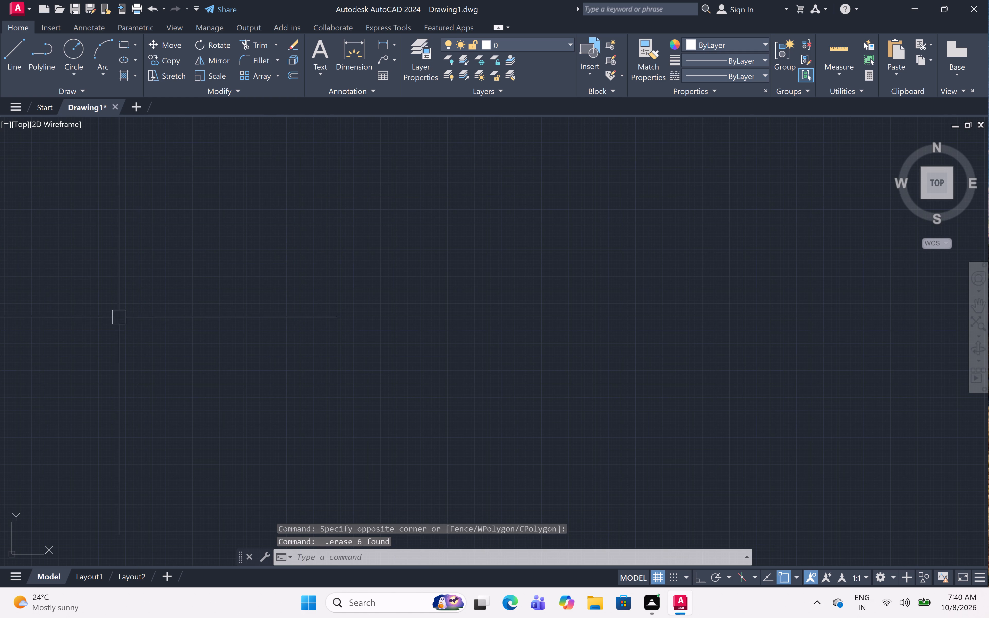
Draw one horizontal and one vertical construction line that cross to set the plan's outer upper-left corner.
text(xl)
key(space)
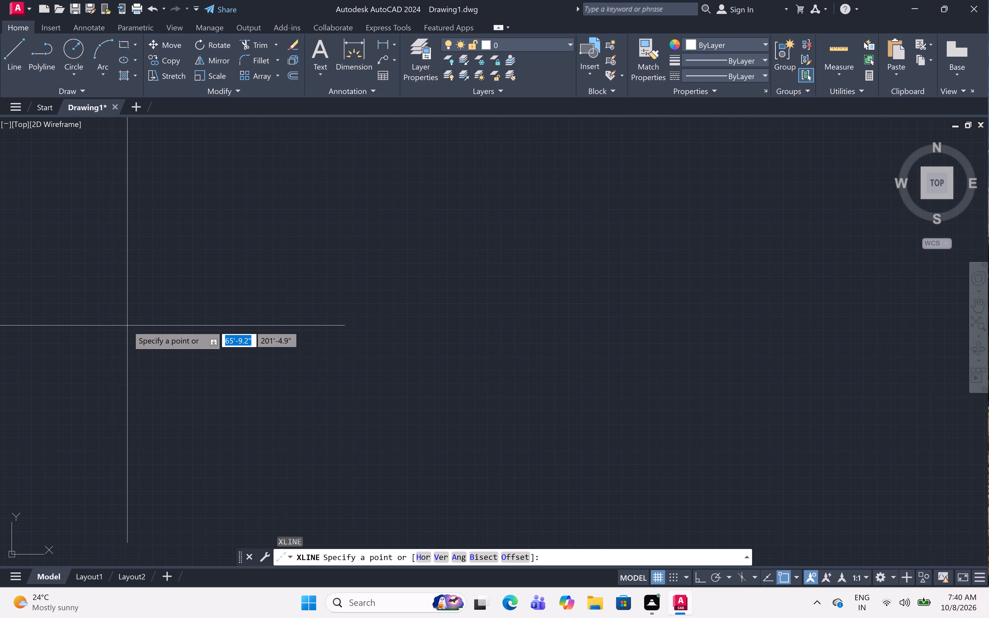
text(h)
key(space)
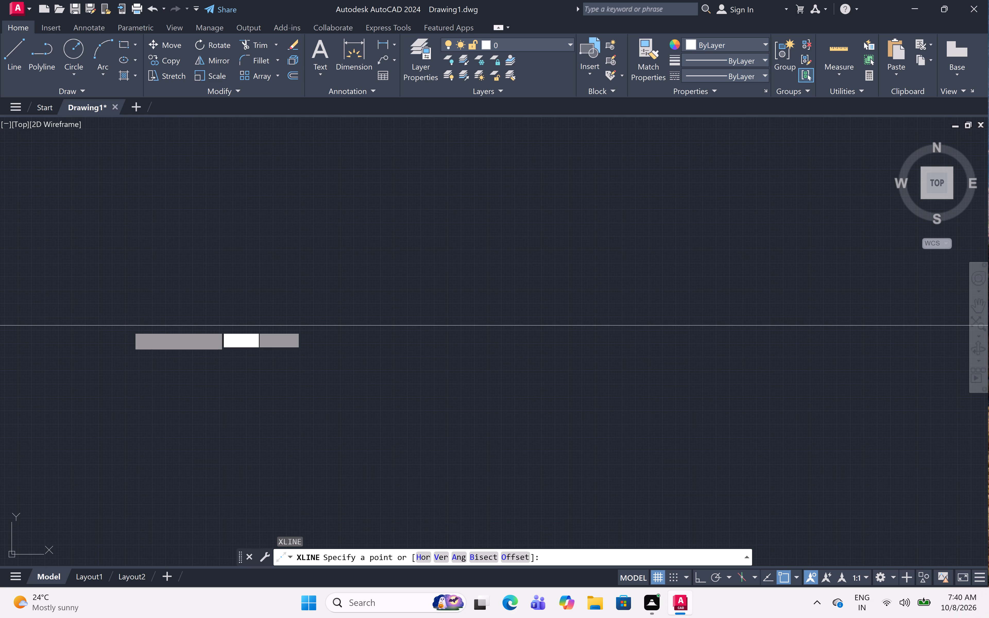
click(311, 185)
key(space)
key(space)
text(v)
key(space)
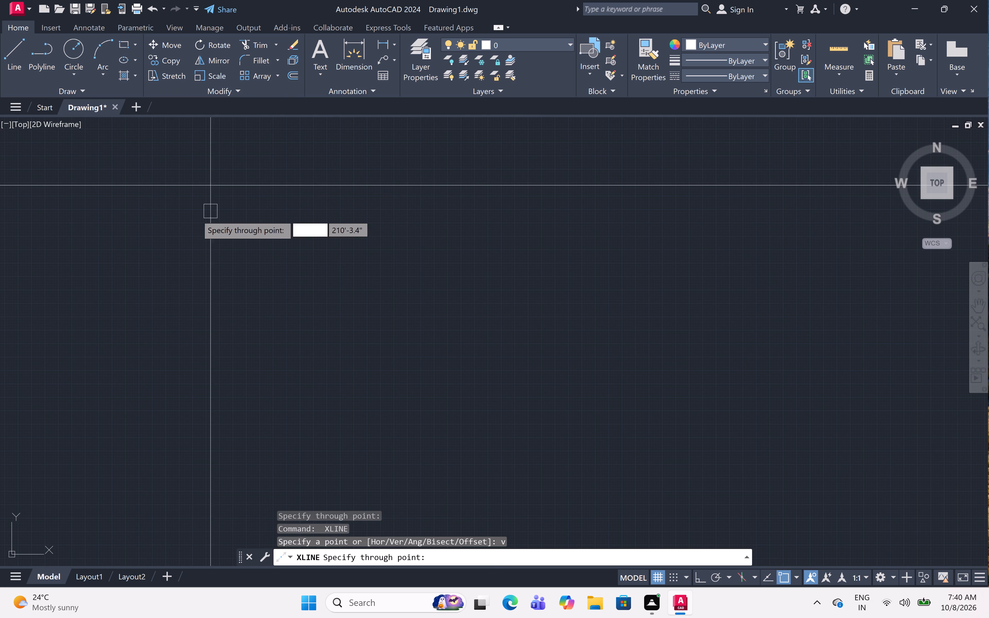
click(90, 262)
middle_drag(141, 229, 330, 179)
scroll(330, 179, down, 4)
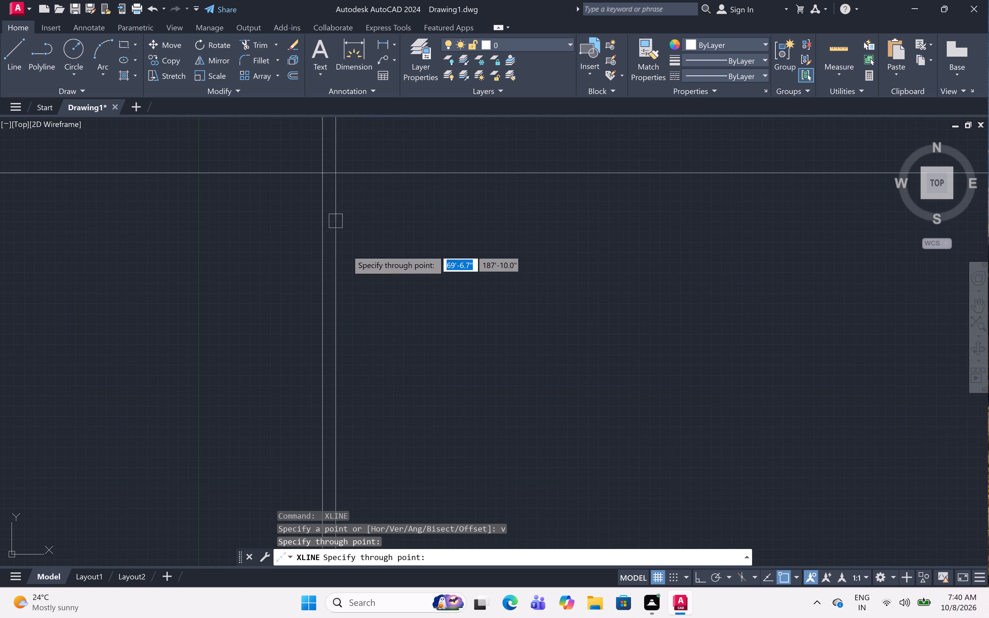
scroll(343, 231, down, 4)
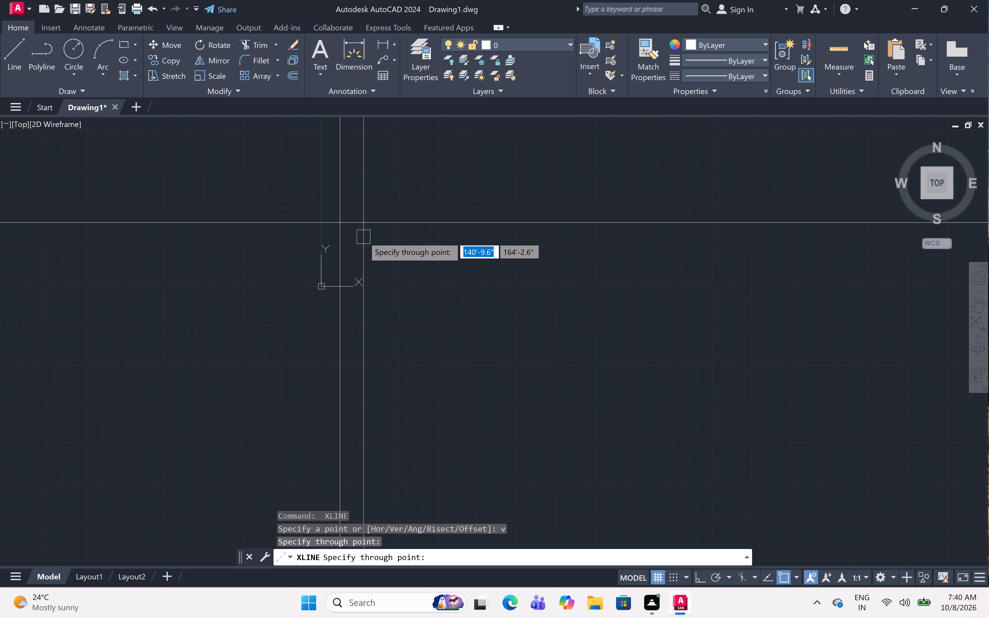
key(Escape)
Trim the parts of both construction lines that extend beyond their crossing, leaving a clean upper-left corner.
scroll(355, 219, up, 3)
click(339, 191)
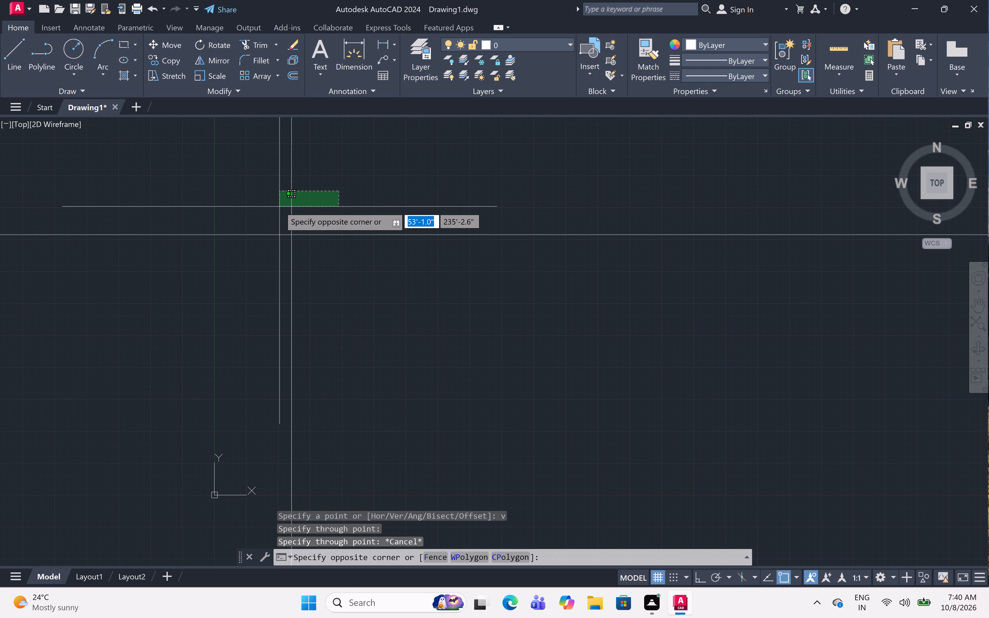
click(279, 207)
key(Escape)
text(tr)
key(space)
click(313, 192)
click(213, 253)
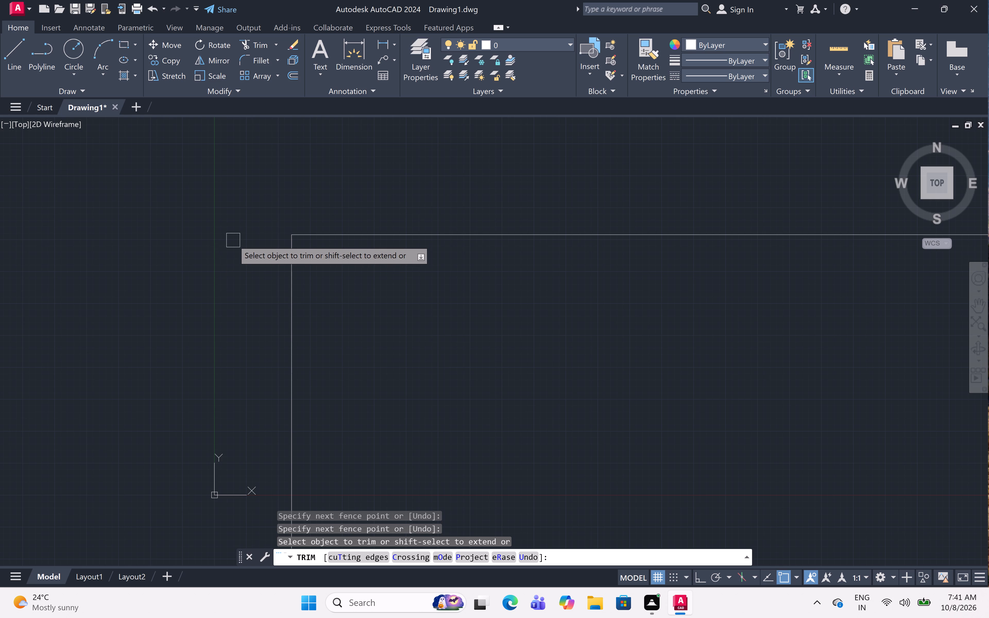
key(Escape)
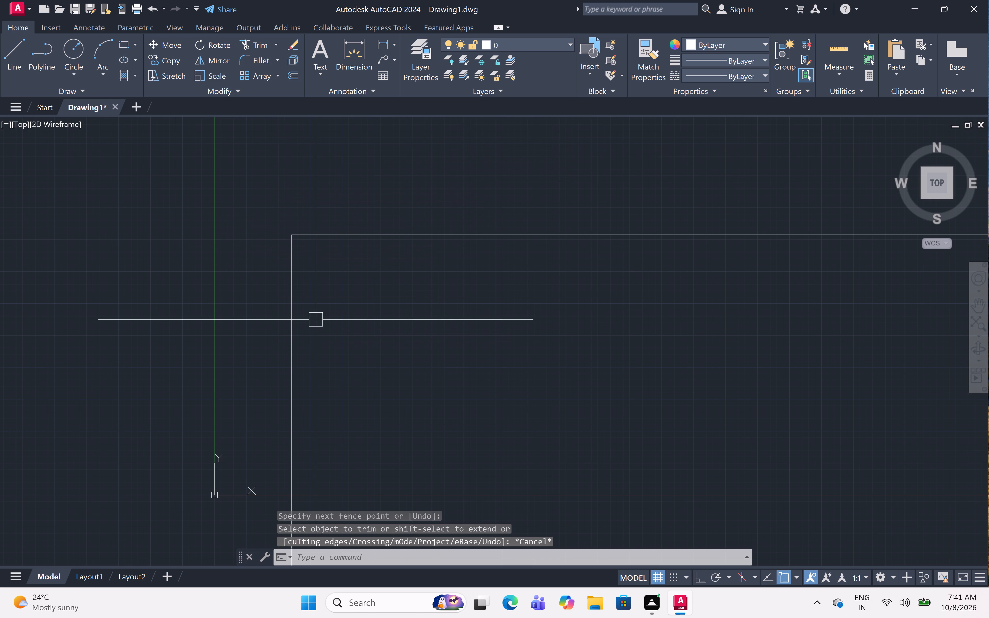
Offset both the vertical and the horizontal corner lines 5" towards the inside of the corner.
text(off)
key(space)
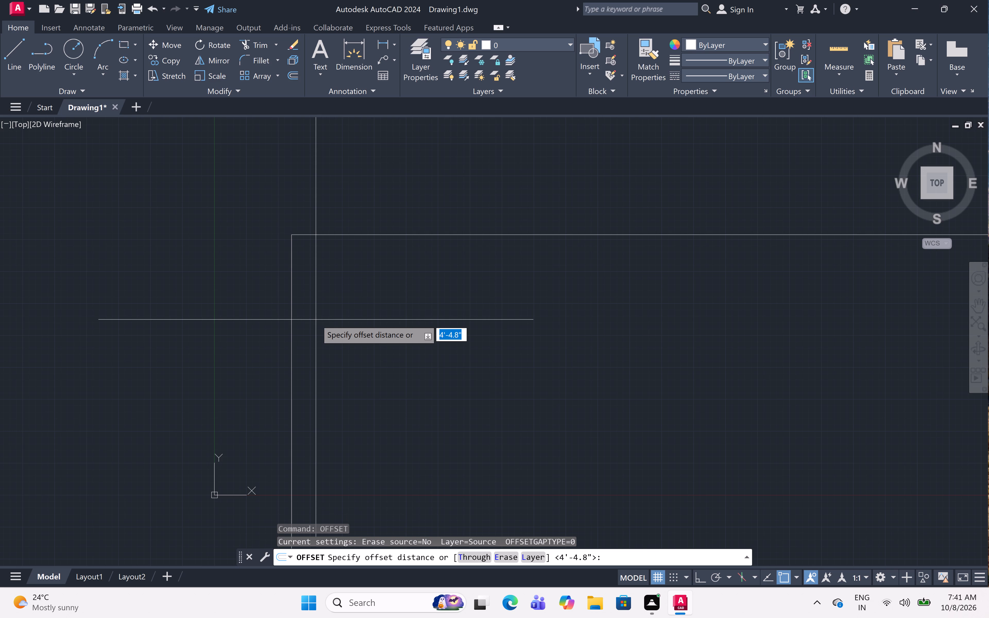
text(5")
key(space)
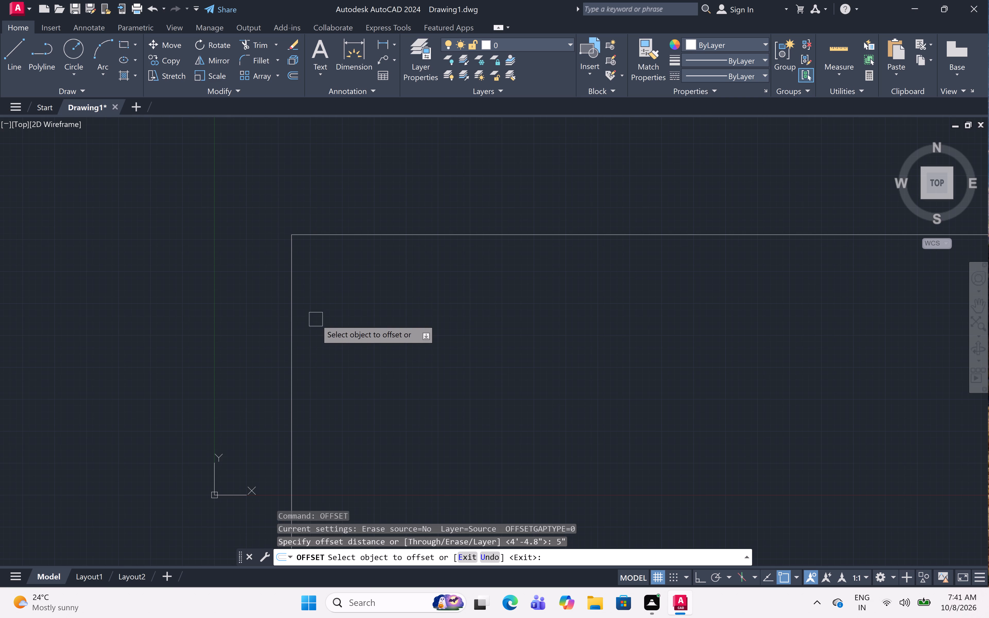
click(294, 267)
click(328, 261)
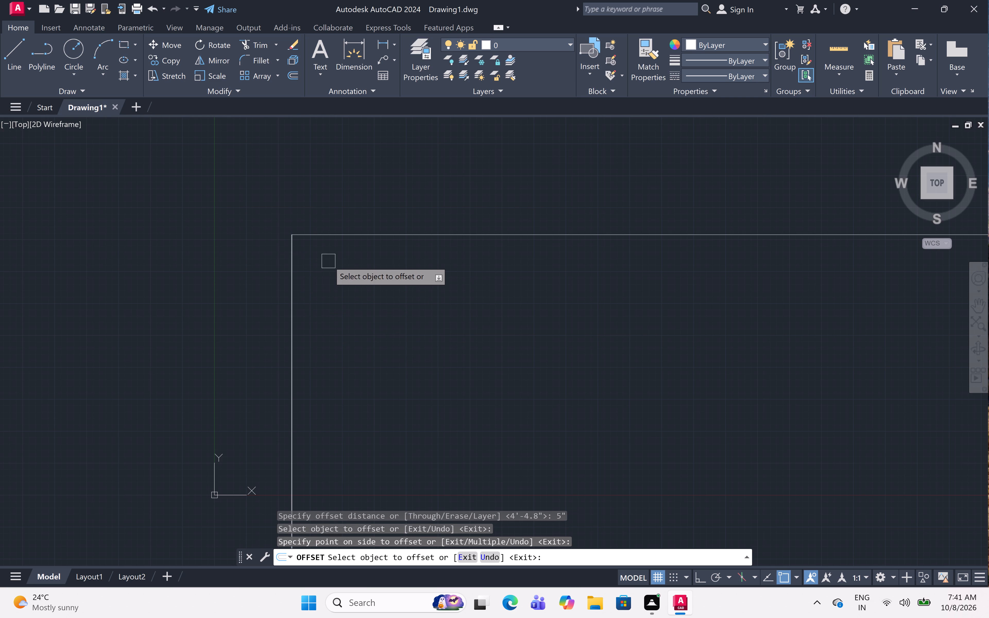
click(314, 233)
click(310, 274)
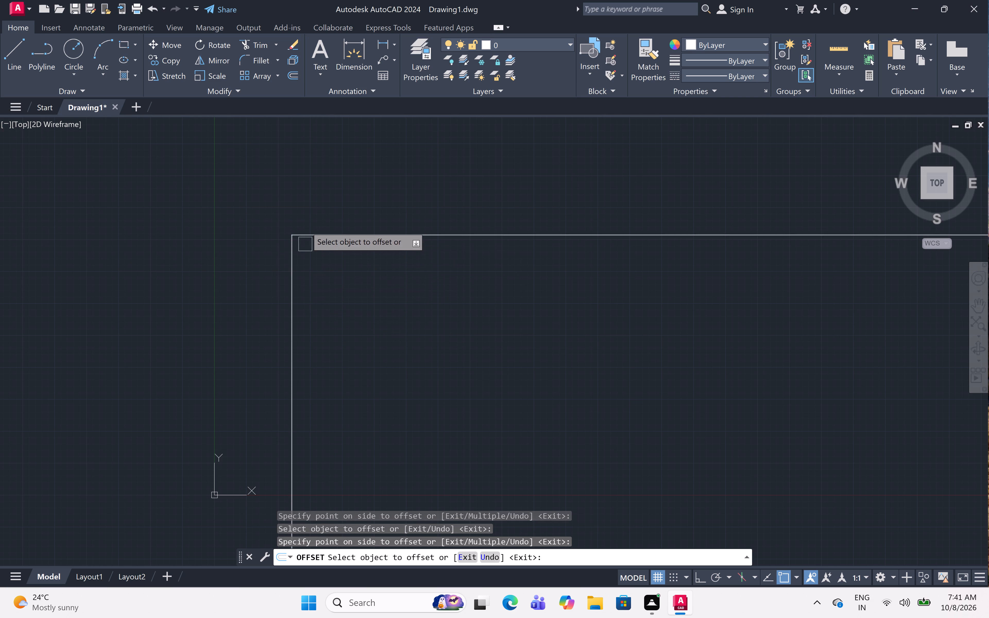
scroll(308, 221, up, 3)
middle_drag(288, 384, 245, 281)
scroll(279, 158, up, 1)
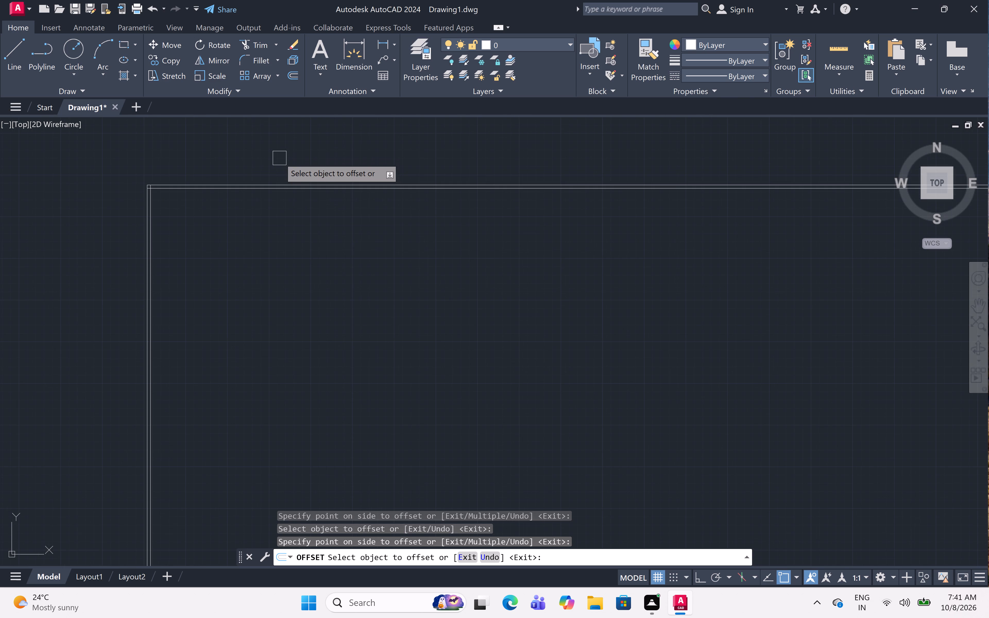
scroll(279, 158, up, 1)
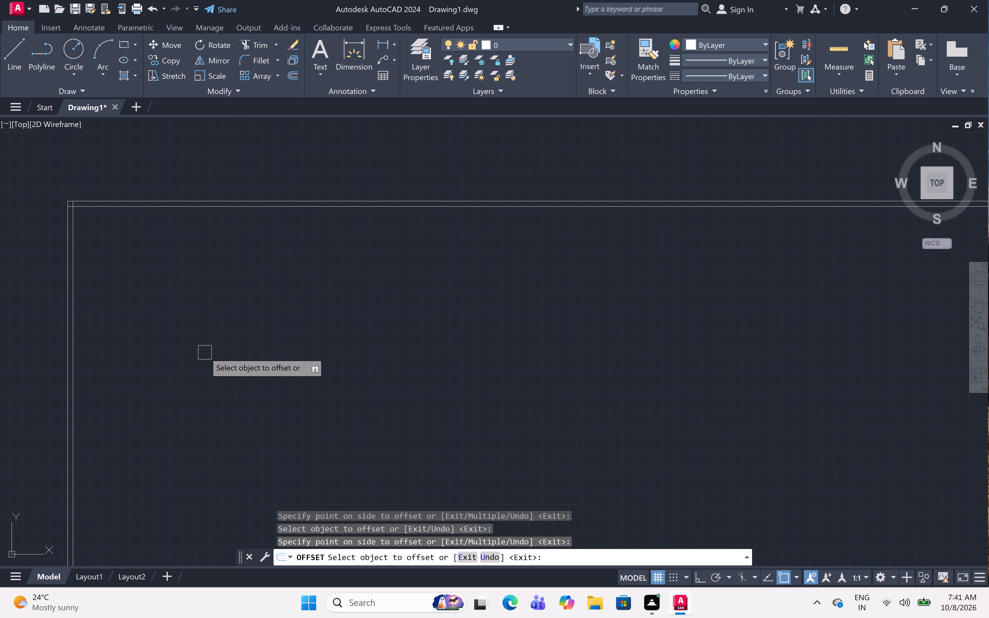
key(space)
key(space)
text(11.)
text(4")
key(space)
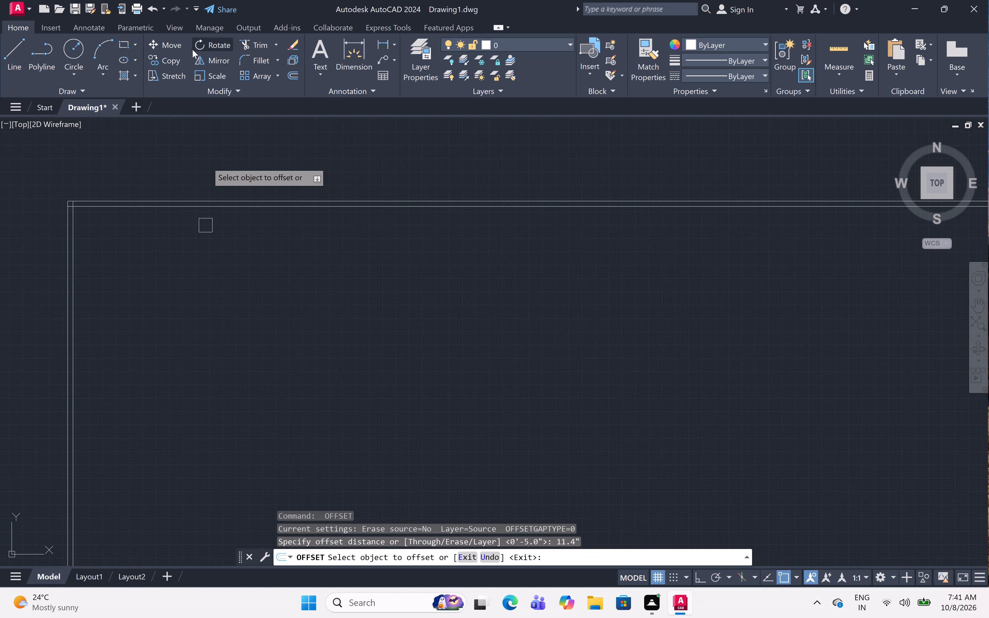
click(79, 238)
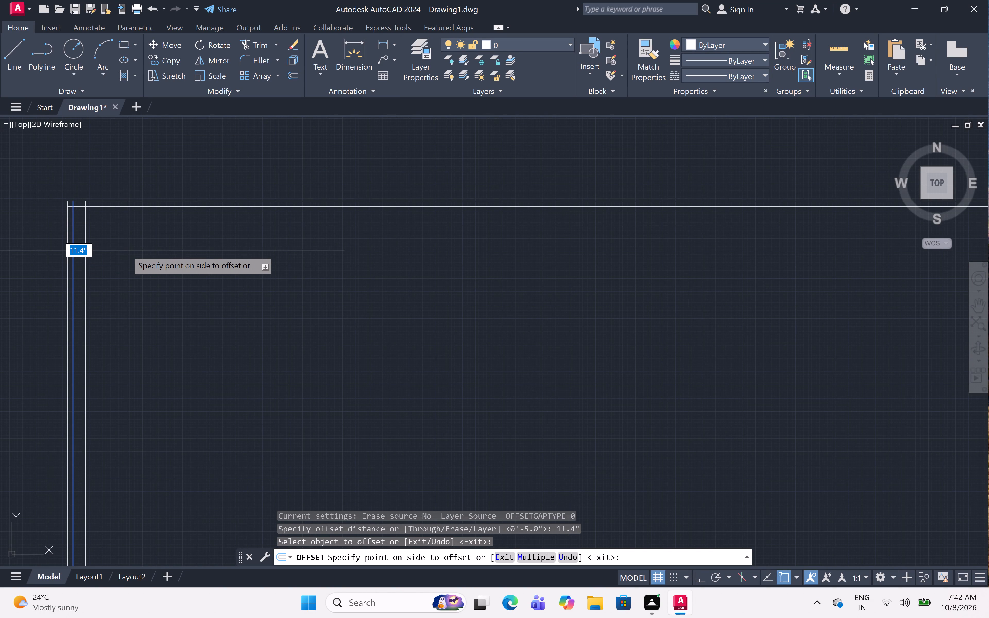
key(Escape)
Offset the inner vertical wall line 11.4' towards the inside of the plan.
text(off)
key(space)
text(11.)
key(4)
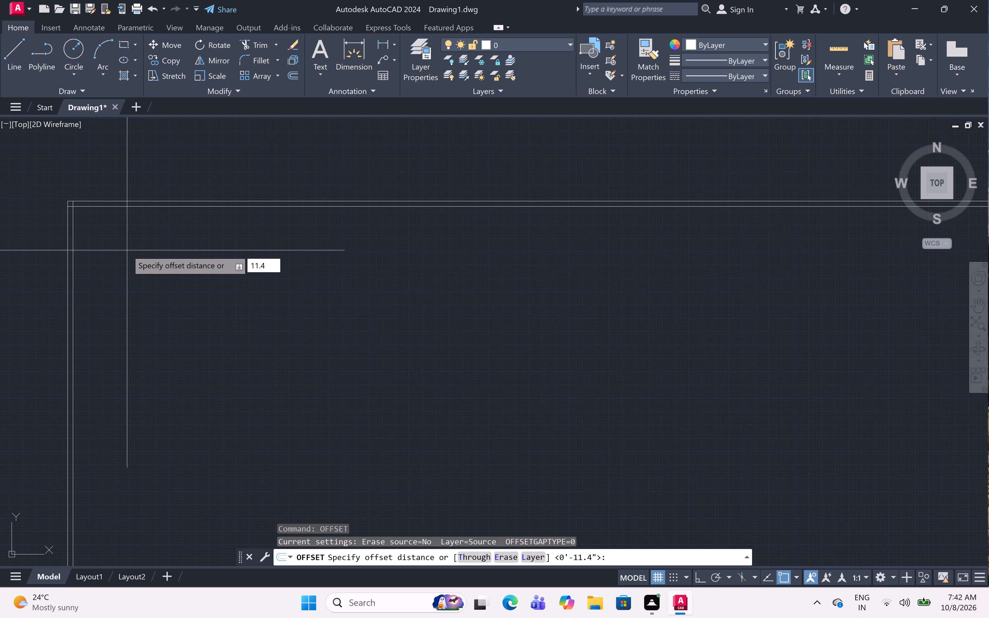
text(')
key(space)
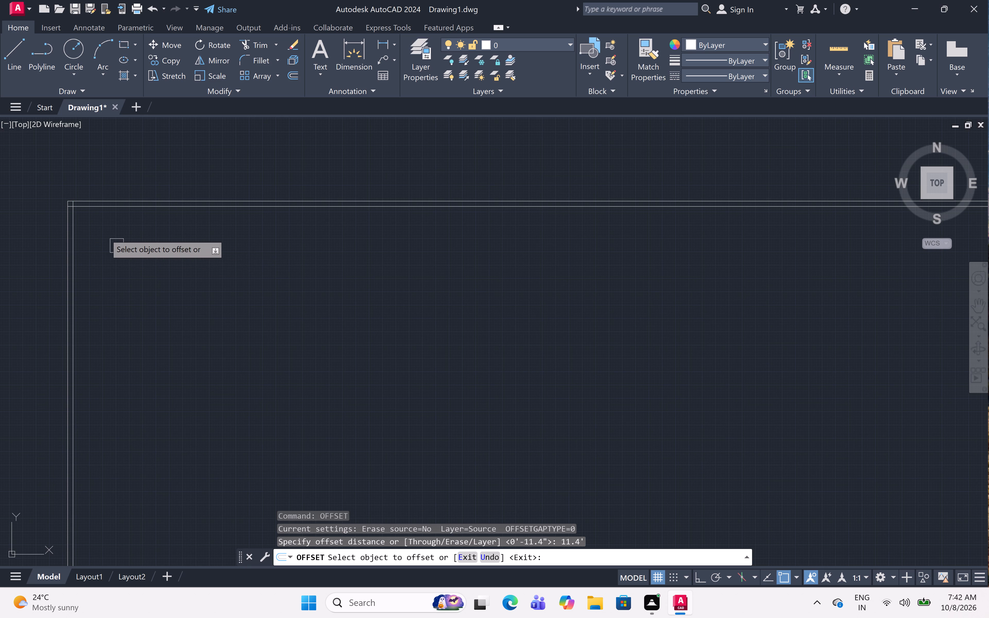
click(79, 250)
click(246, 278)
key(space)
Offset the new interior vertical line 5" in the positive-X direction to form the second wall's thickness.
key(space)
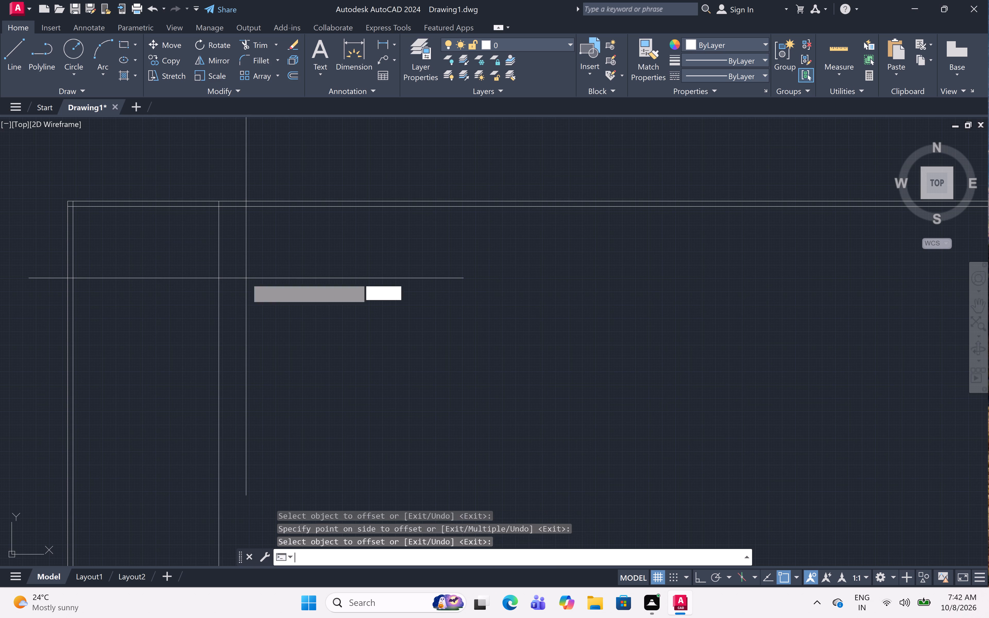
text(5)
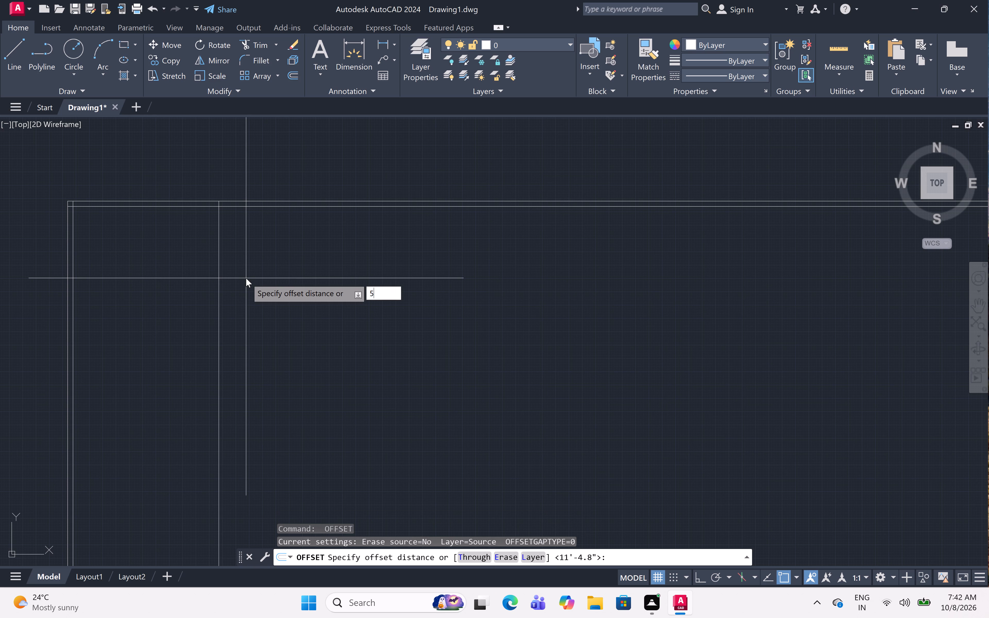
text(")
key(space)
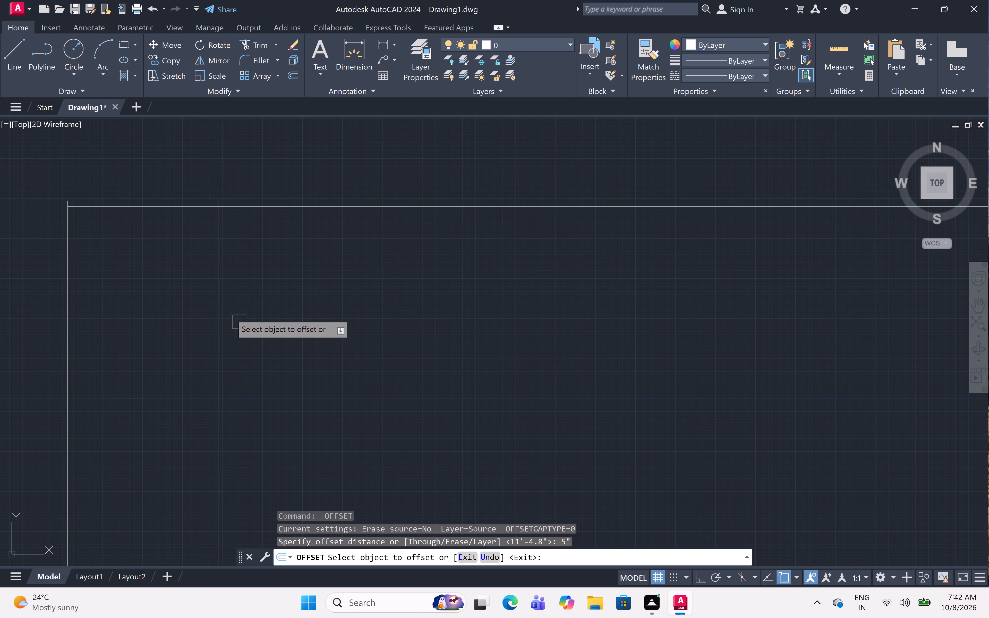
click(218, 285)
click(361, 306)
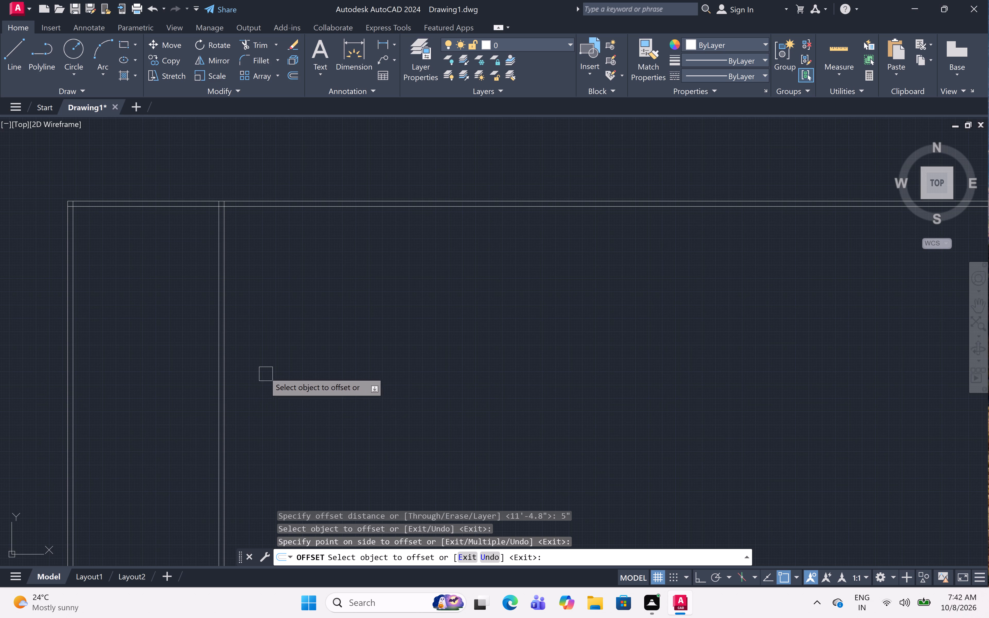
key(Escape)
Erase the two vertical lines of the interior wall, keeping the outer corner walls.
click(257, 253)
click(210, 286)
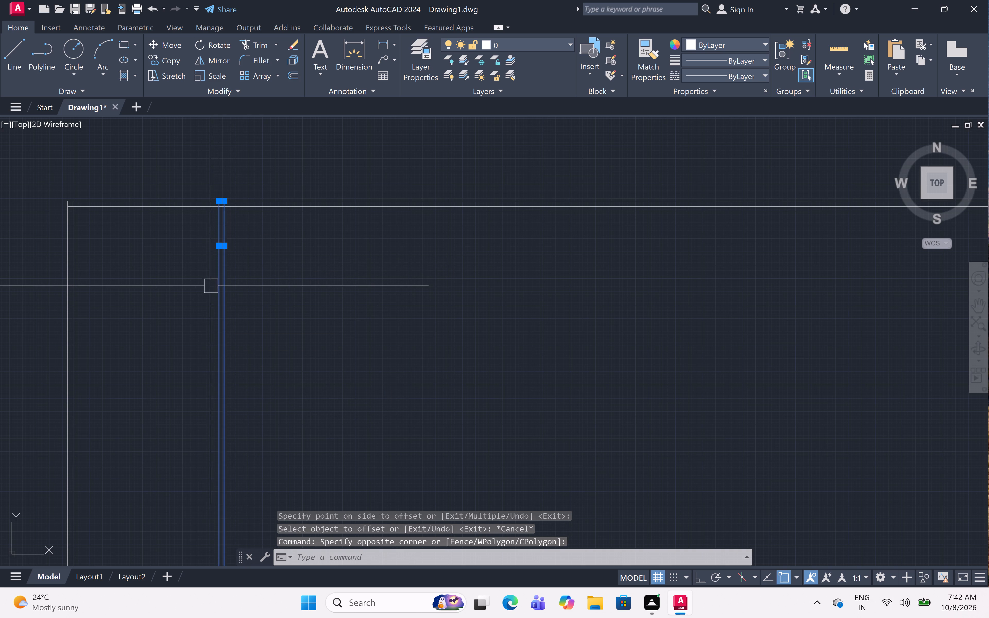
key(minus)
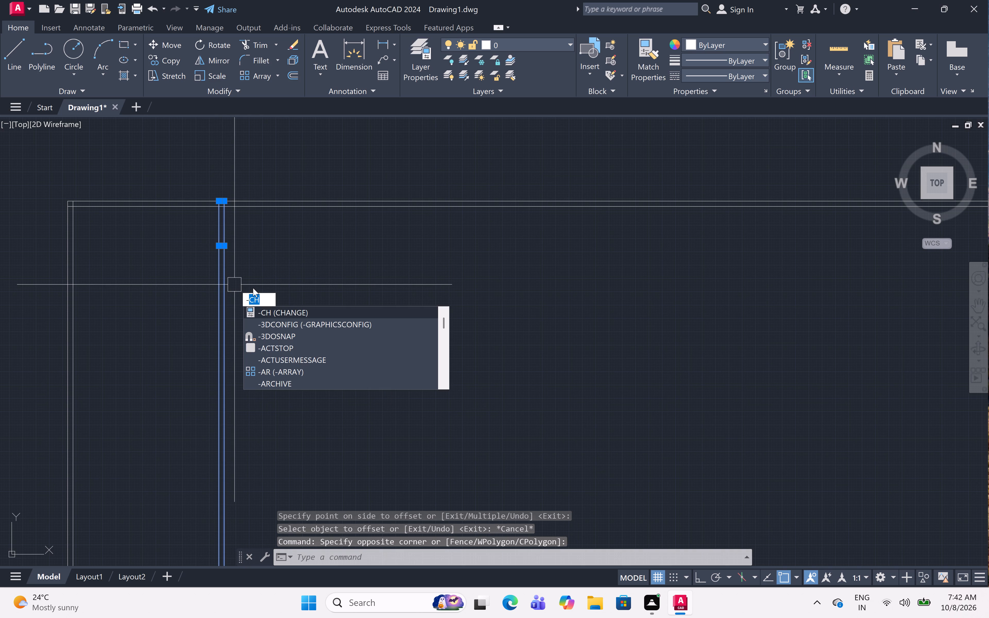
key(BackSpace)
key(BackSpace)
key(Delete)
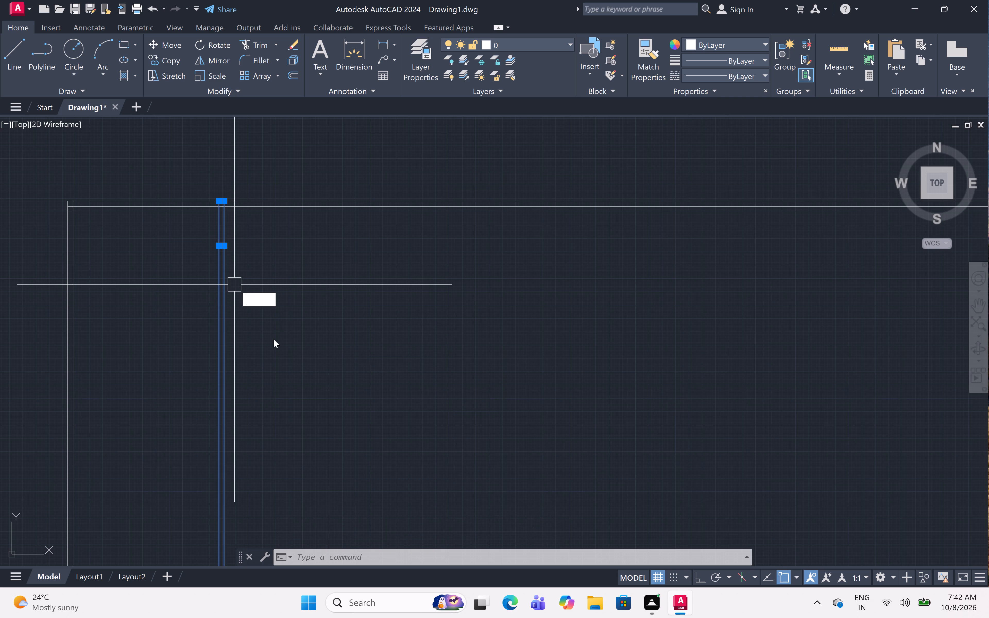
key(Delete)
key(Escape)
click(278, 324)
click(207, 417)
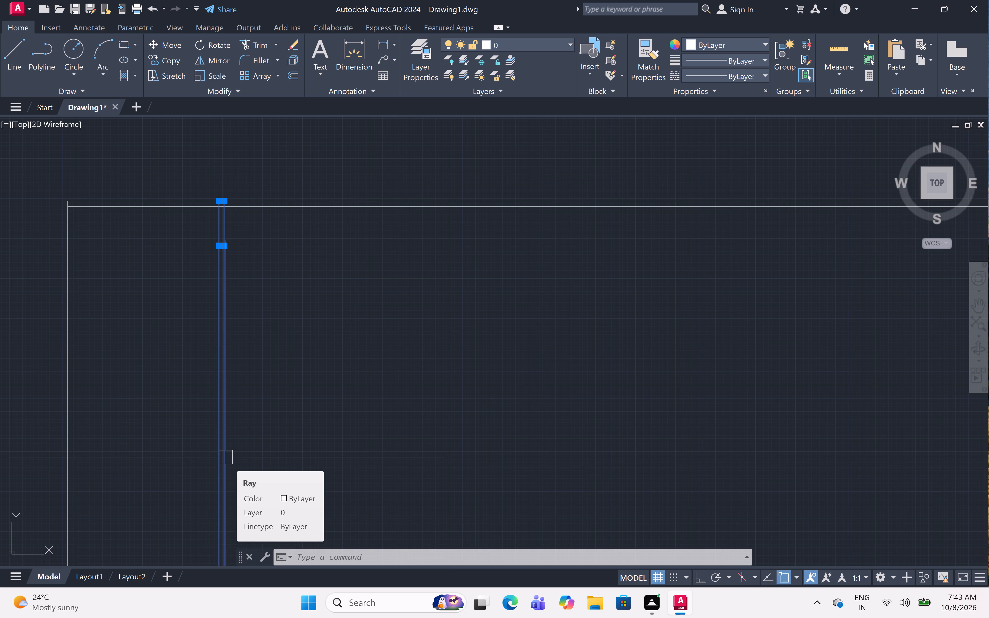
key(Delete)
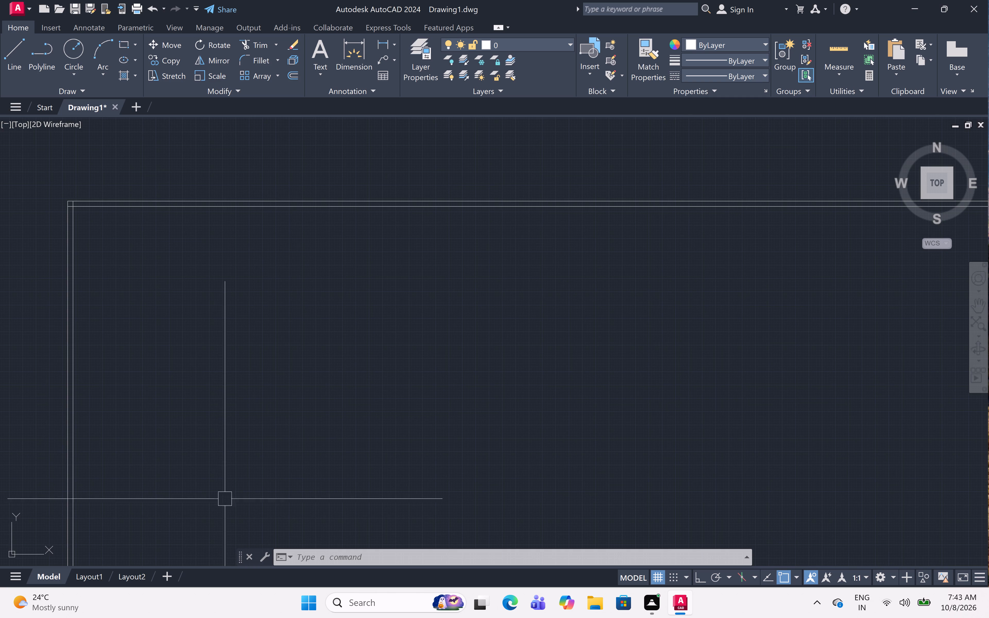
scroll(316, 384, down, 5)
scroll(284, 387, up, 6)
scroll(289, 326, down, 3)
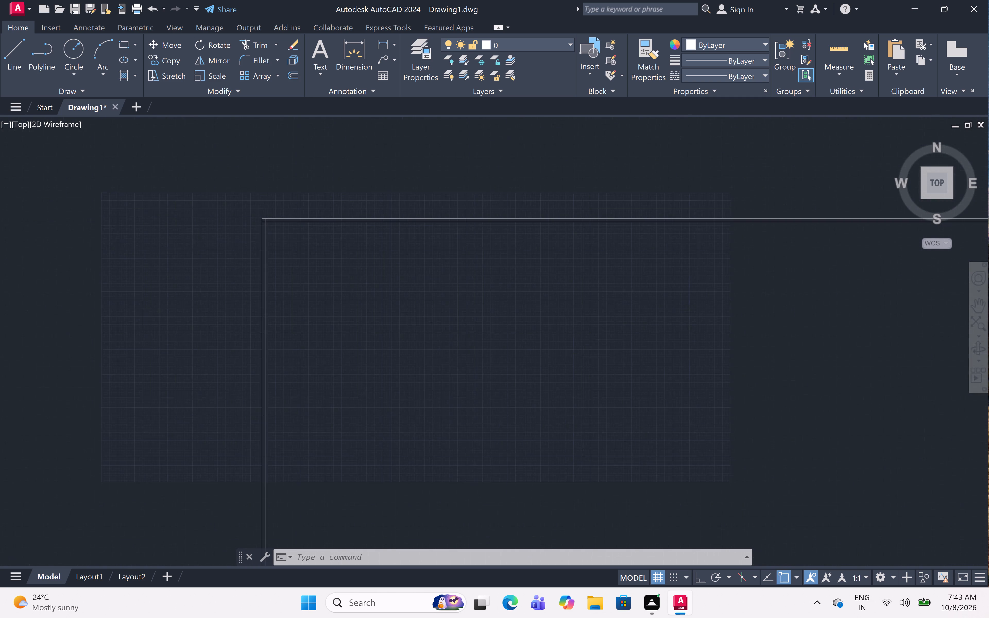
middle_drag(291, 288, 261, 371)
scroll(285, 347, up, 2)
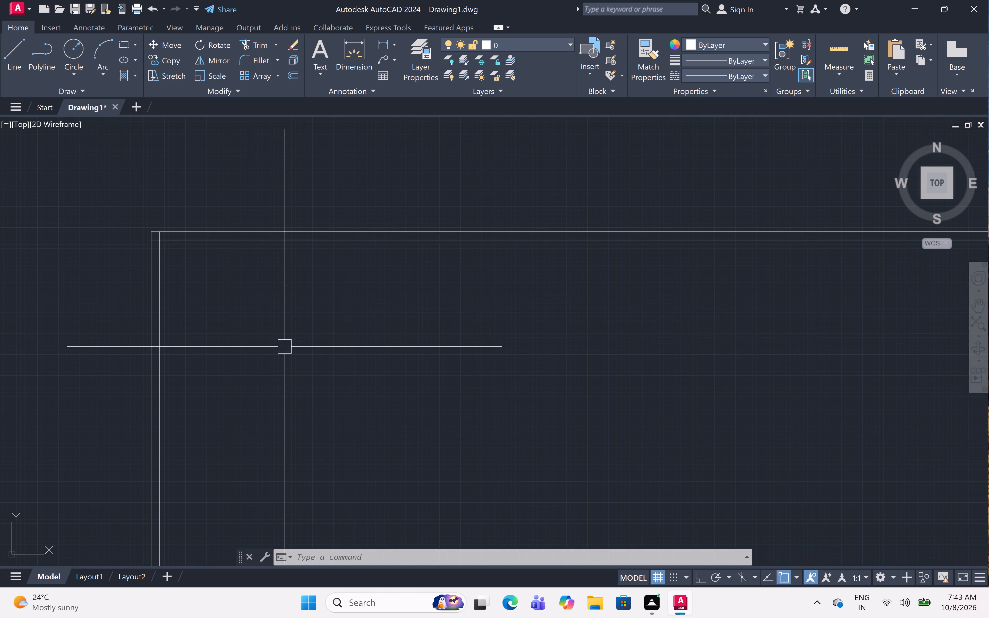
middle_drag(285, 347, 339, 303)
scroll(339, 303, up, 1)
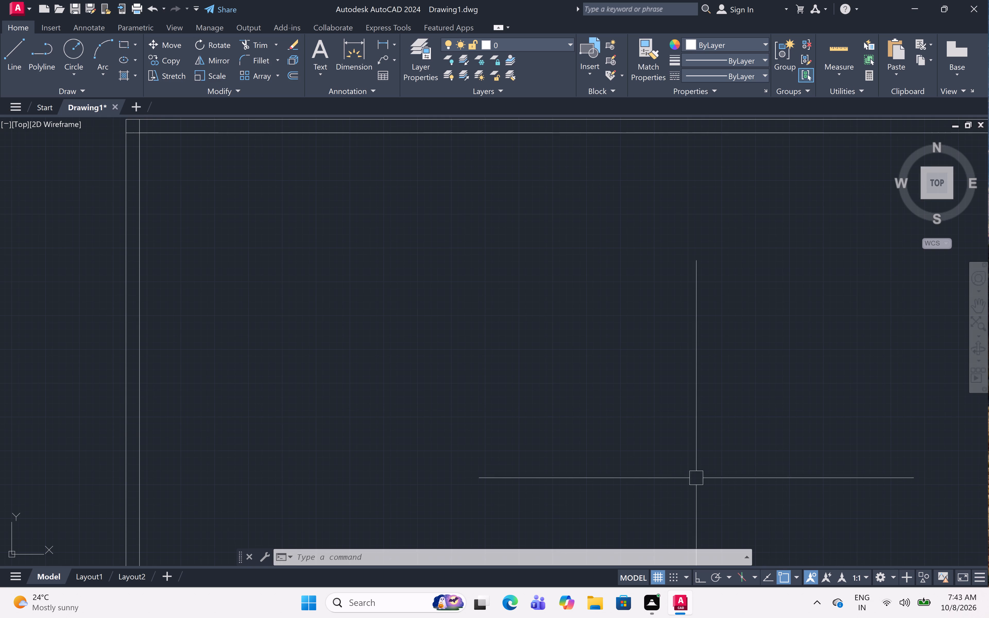
Offset the outermost vertical wall line 30' towards the inside of the plan to set the overall width.
middle_drag(142, 285, 173, 339)
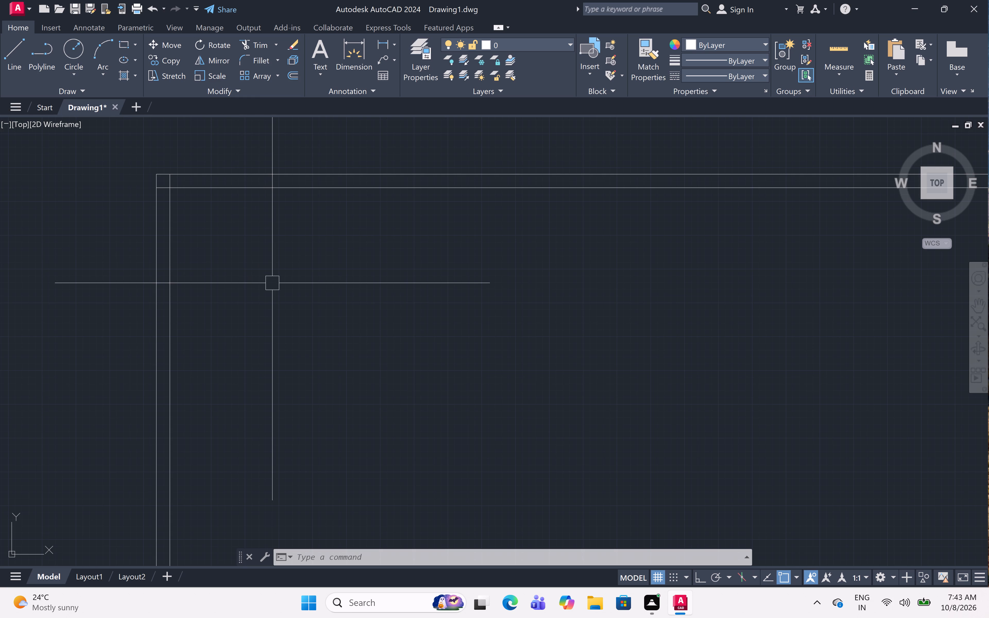
text(off 30)
text(')
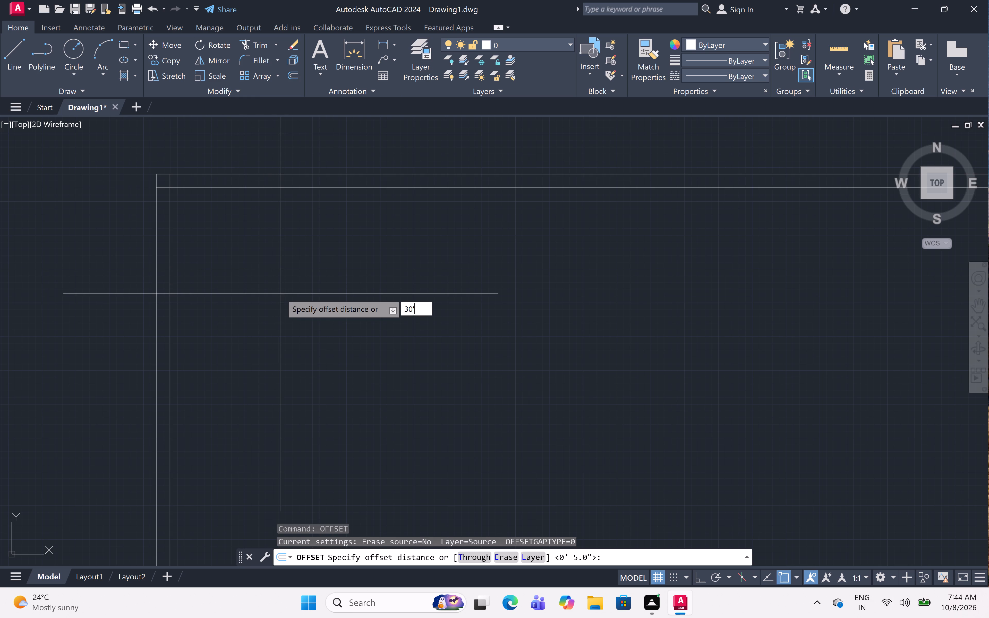
key(space)
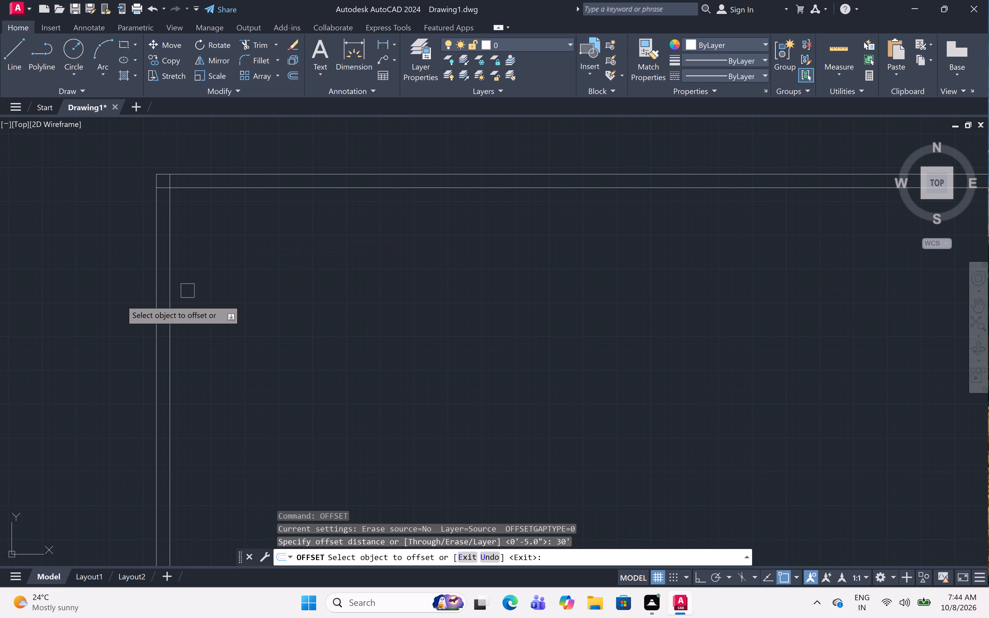
click(152, 269)
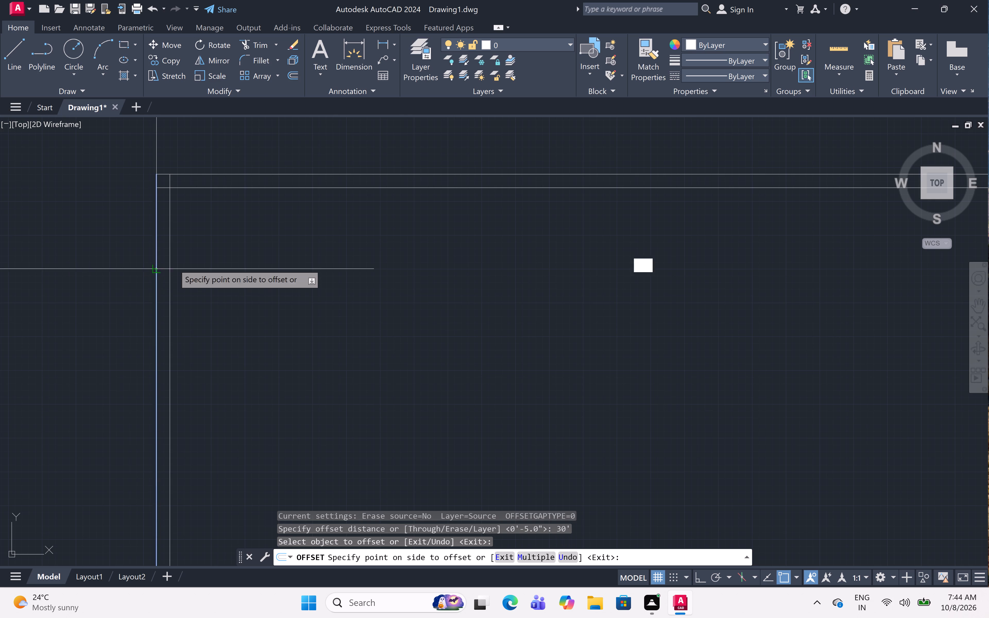
click(479, 258)
scroll(478, 250, down, 5)
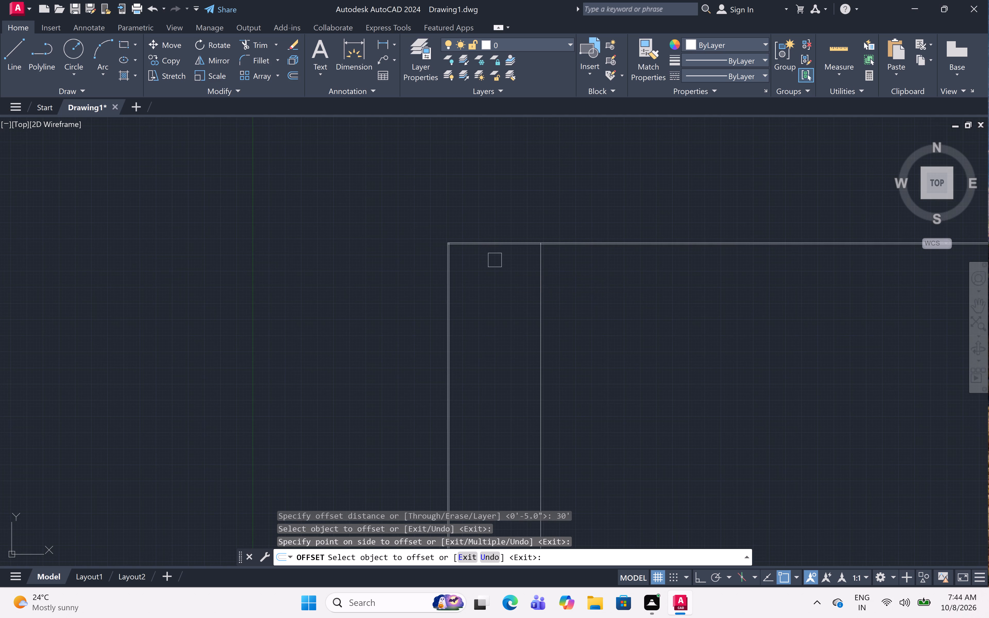
scroll(550, 269, up, 3)
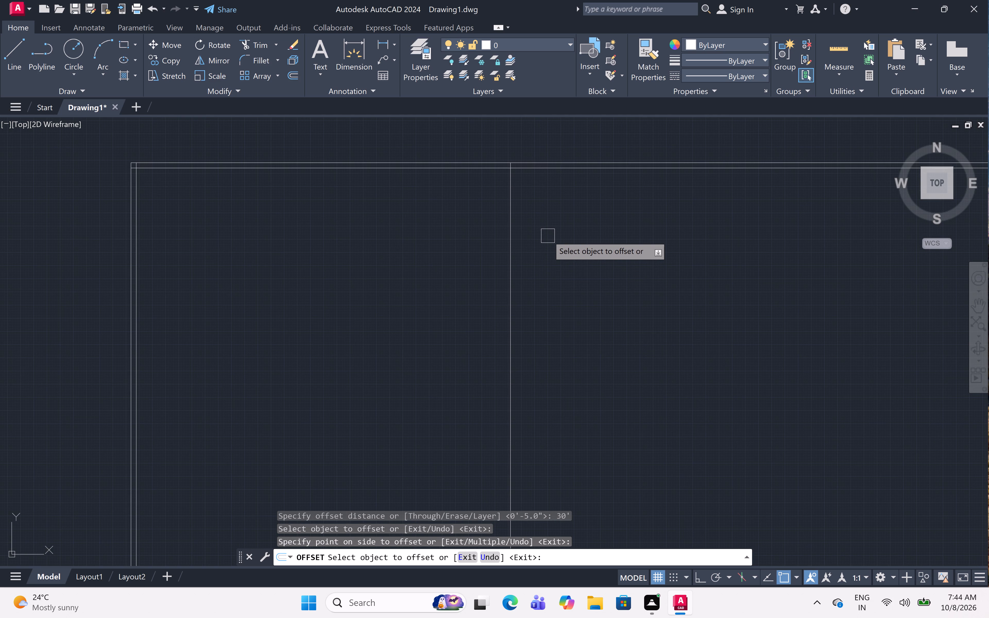
key(space)
Offset the new far vertical line 5" back towards the inside of the plan to form the opposite outer wall.
key(space)
key(9)
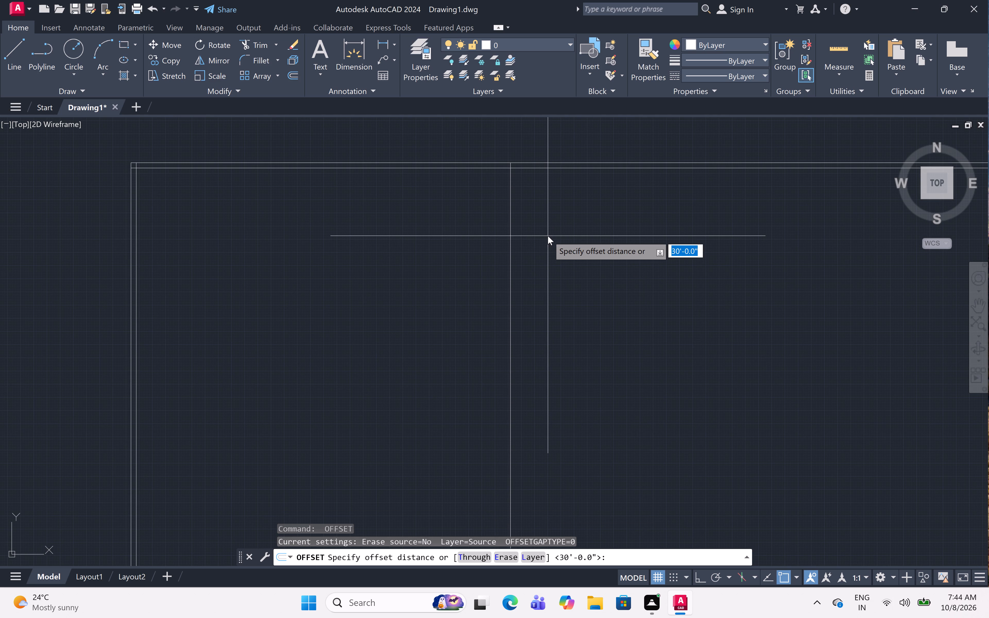
key(BackSpace)
key(5)
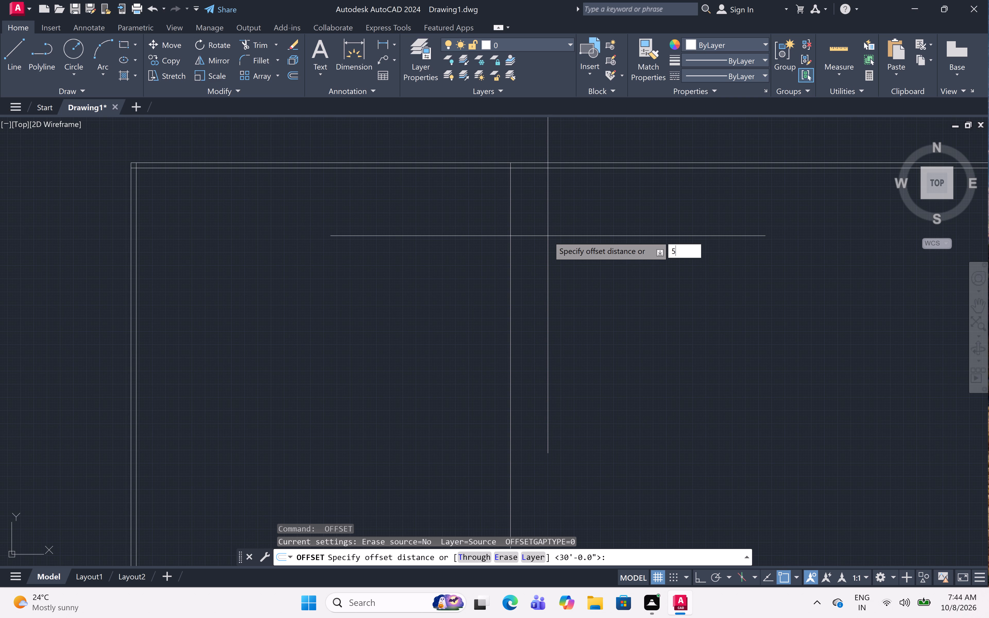
key(apostrophe)
key(BackSpace)
key(shift+quotedbl)
key(space)
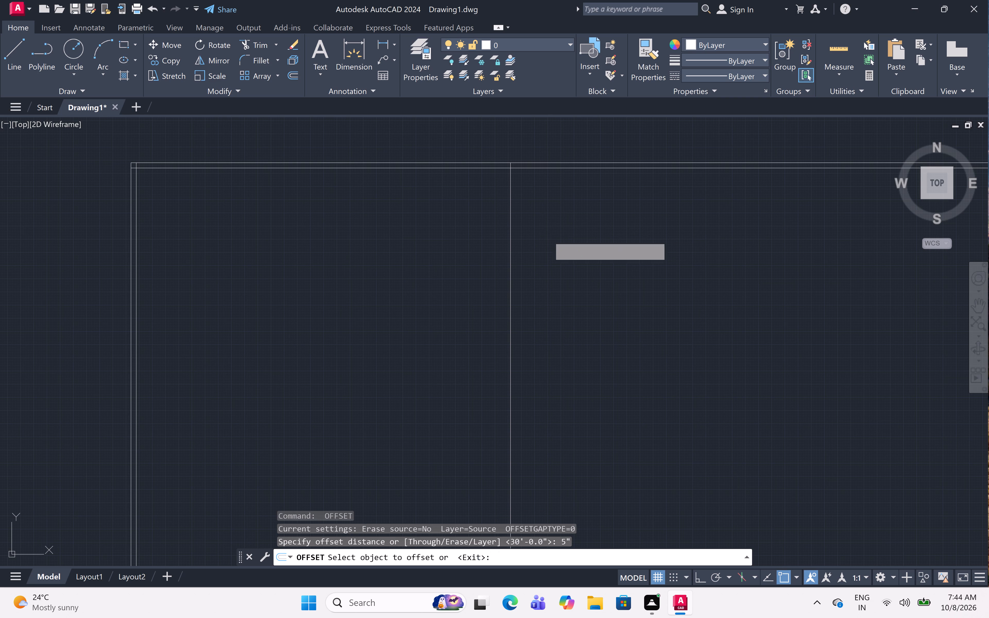
click(508, 215)
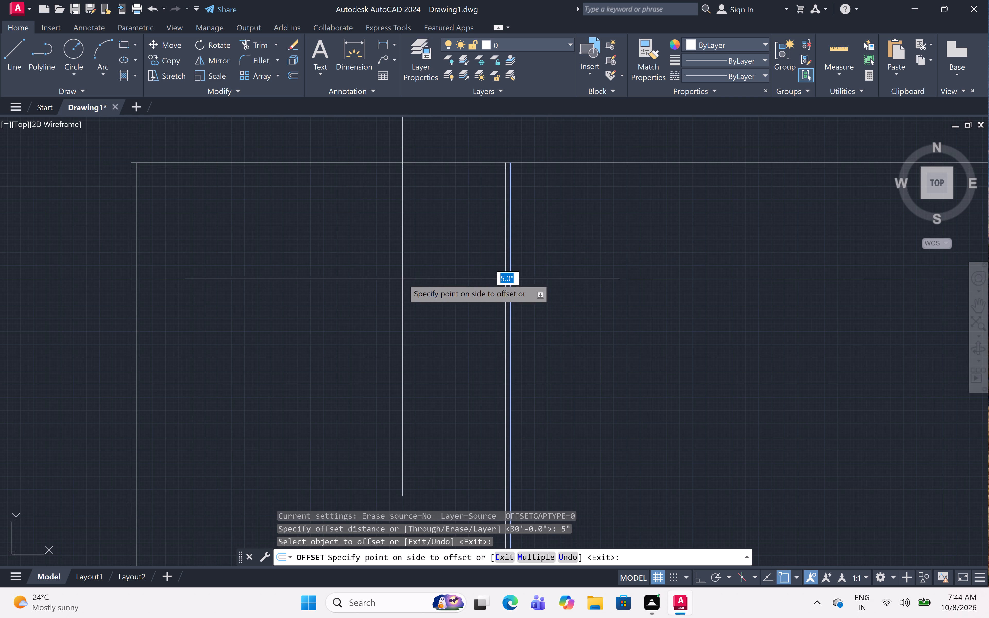
click(402, 278)
key(Escape)
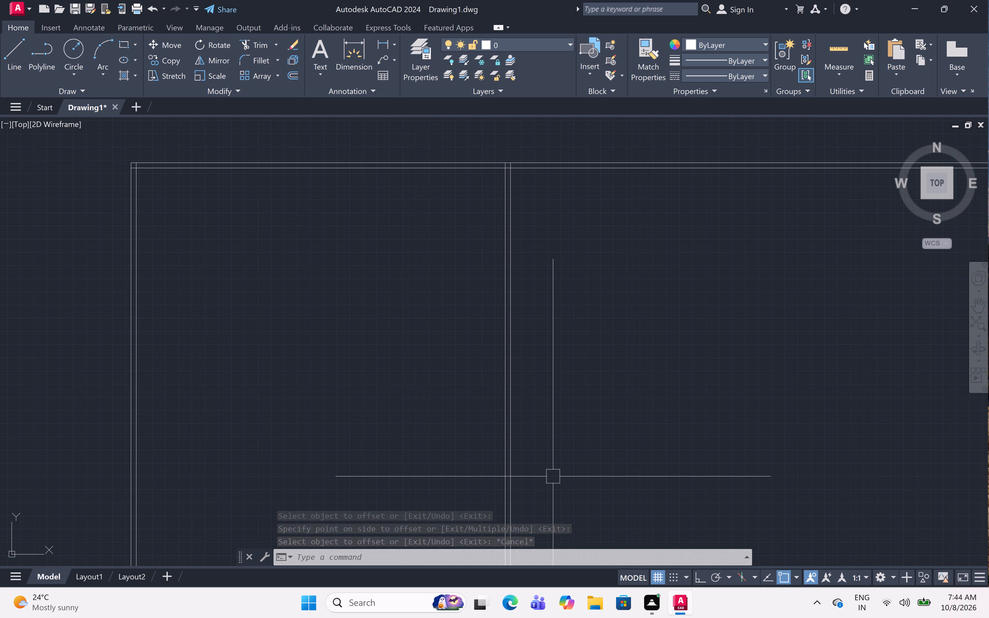
Trim both horizontal wall lines where they extend beyond the new outer wall on the east side.
key(t)
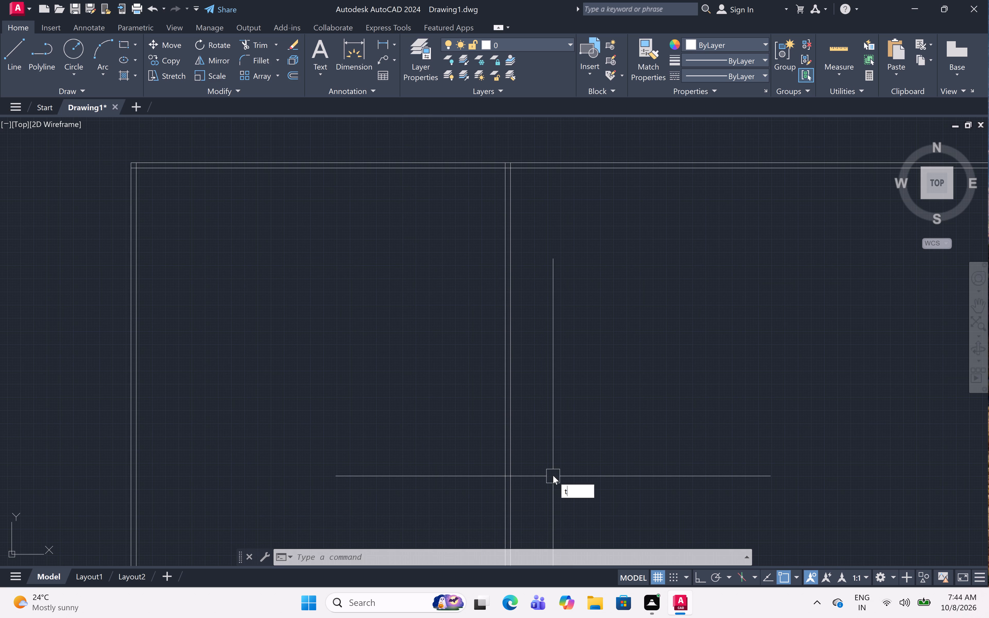
key(r)
key(space)
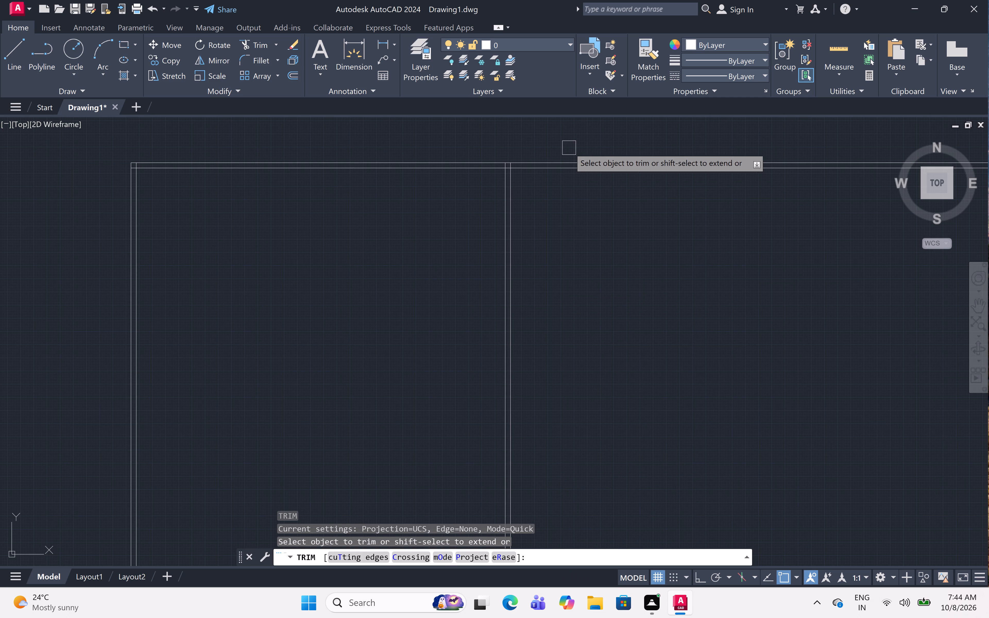
click(569, 148)
click(573, 206)
scroll(647, 177, down, 3)
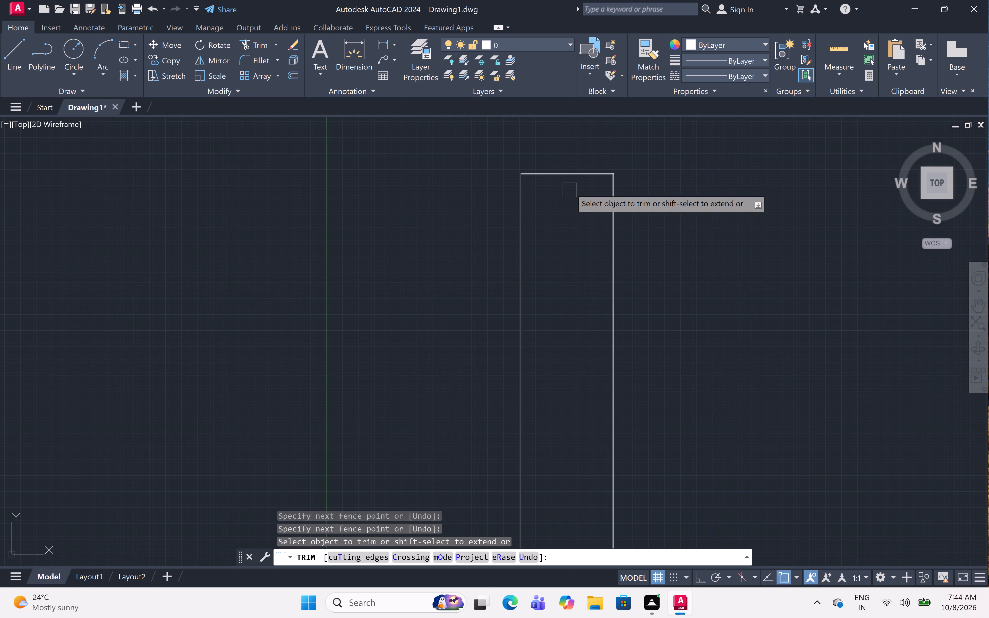
scroll(573, 178, up, 2)
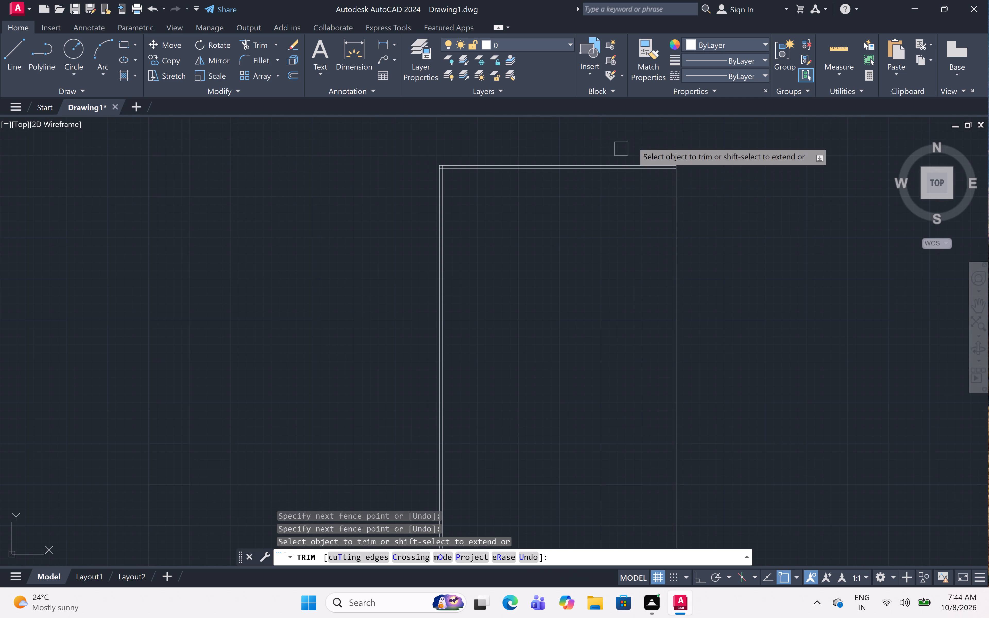
scroll(683, 148, up, 1)
key(Escape)
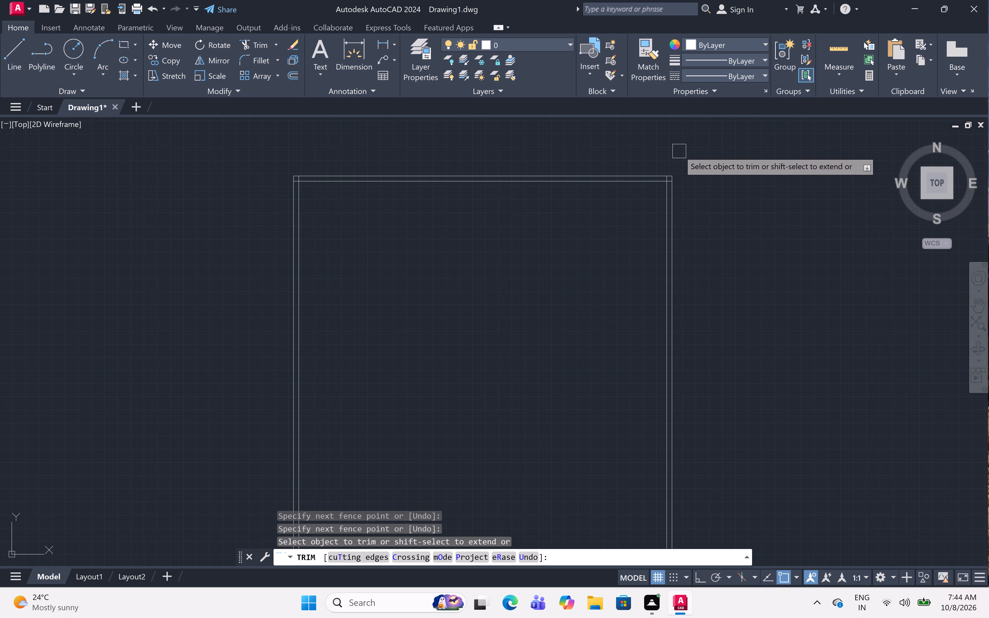
Offset the inner line of the west wall 11.4' towards the inside of the plan.
scroll(588, 262, up, 1)
middle_drag(588, 262, 592, 274)
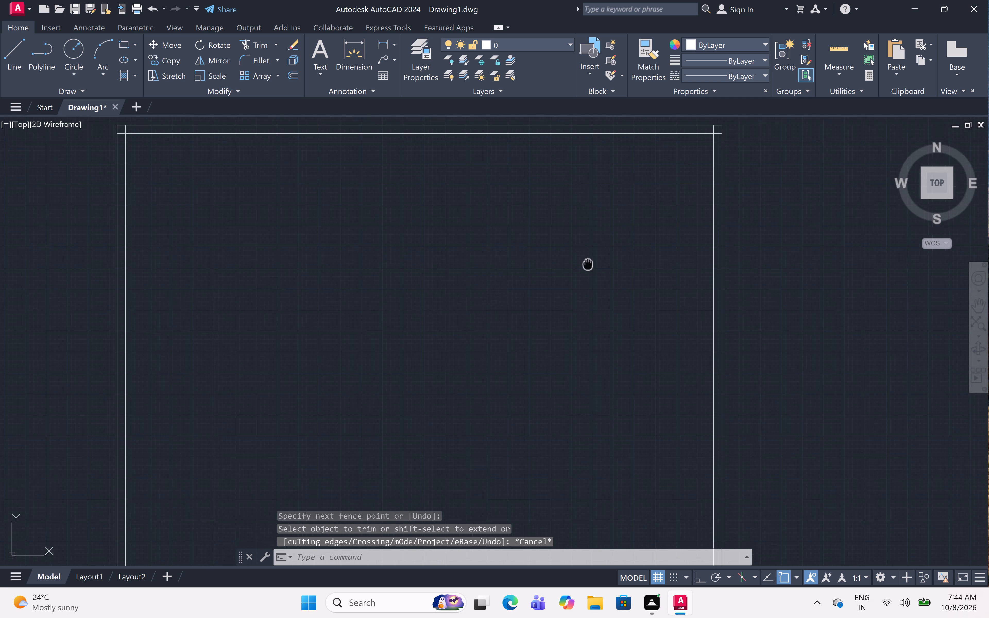
middle_drag(592, 274, 597, 282)
scroll(602, 280, down, 1)
middle_drag(602, 280, 604, 287)
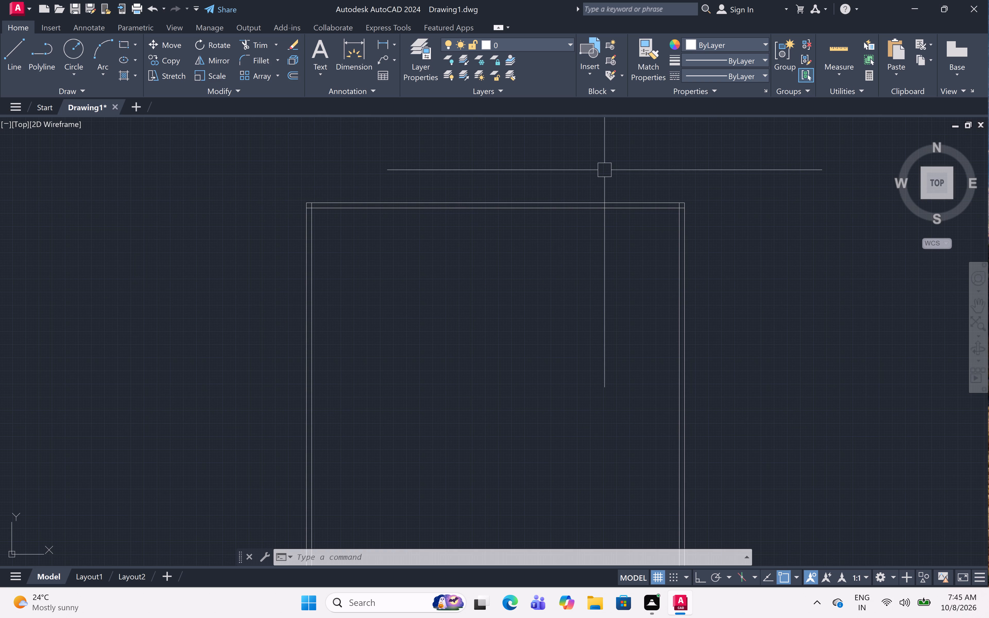
scroll(560, 186, up, 1)
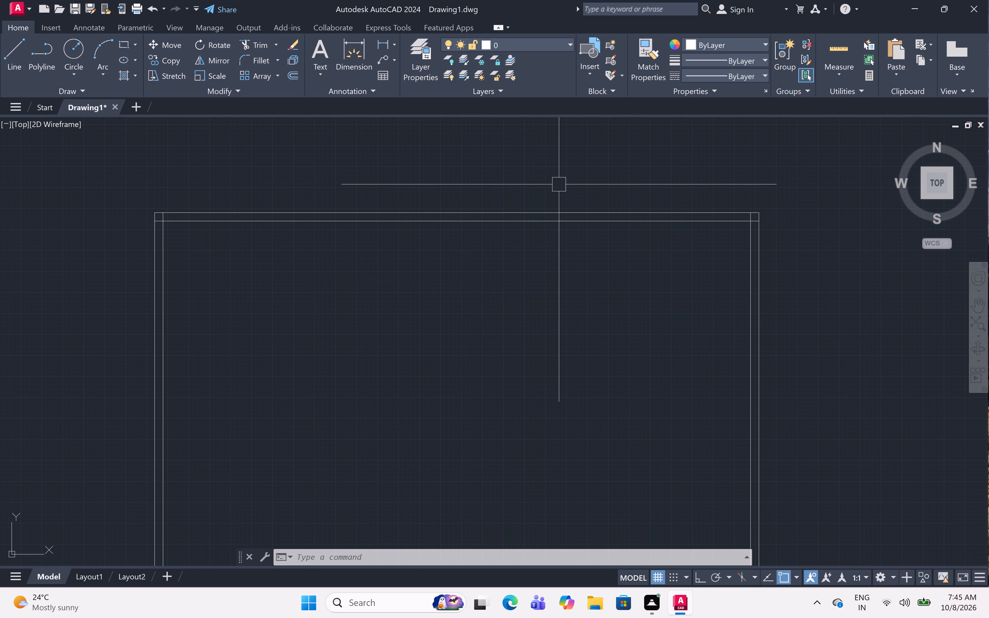
text(off 11.4)
key(shift+quotedbl)
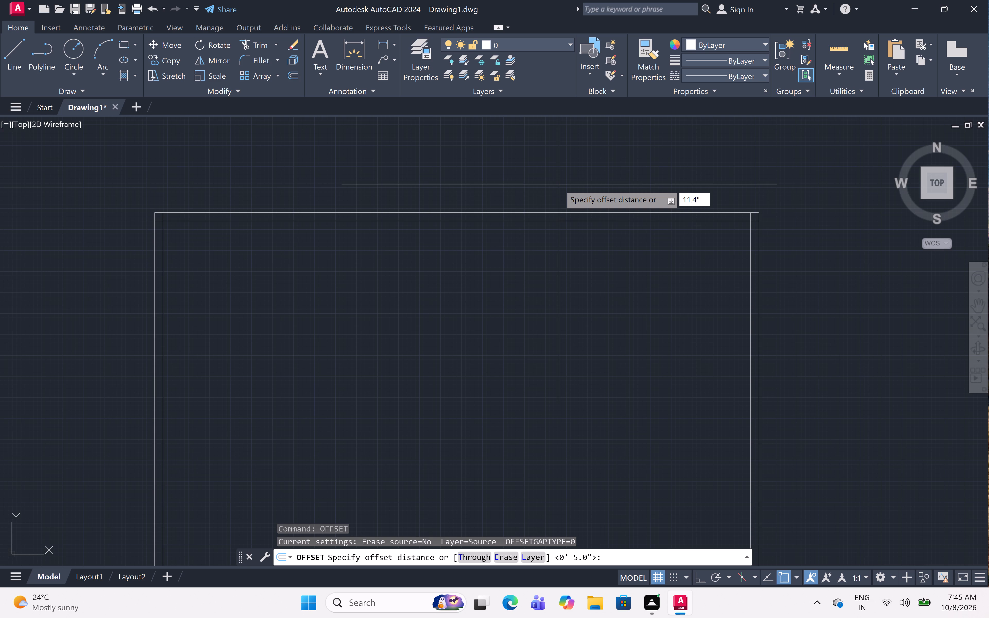
key(BackSpace)
text(')
key(space)
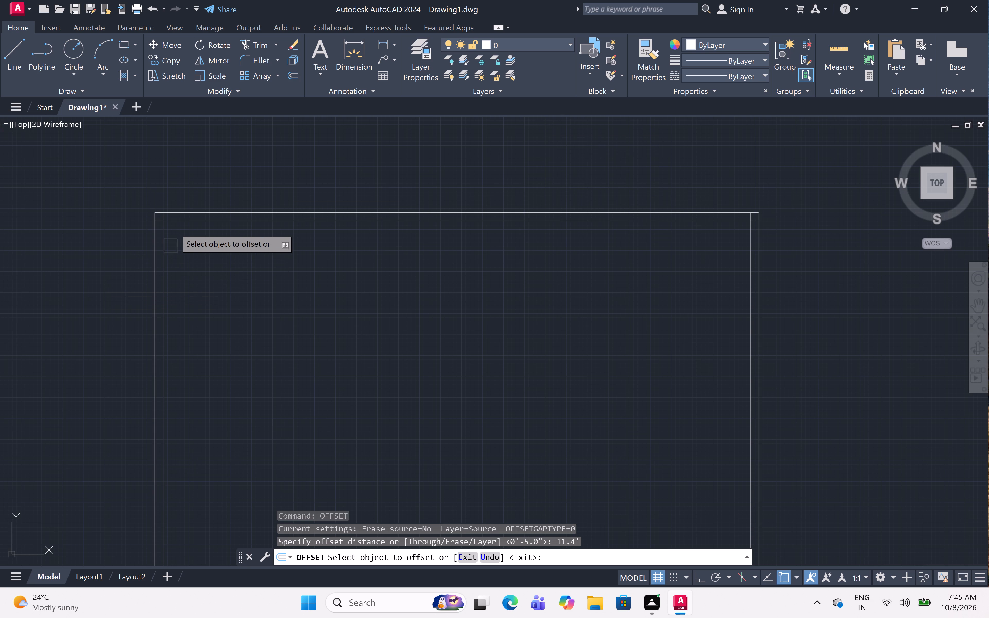
click(167, 241)
click(406, 293)
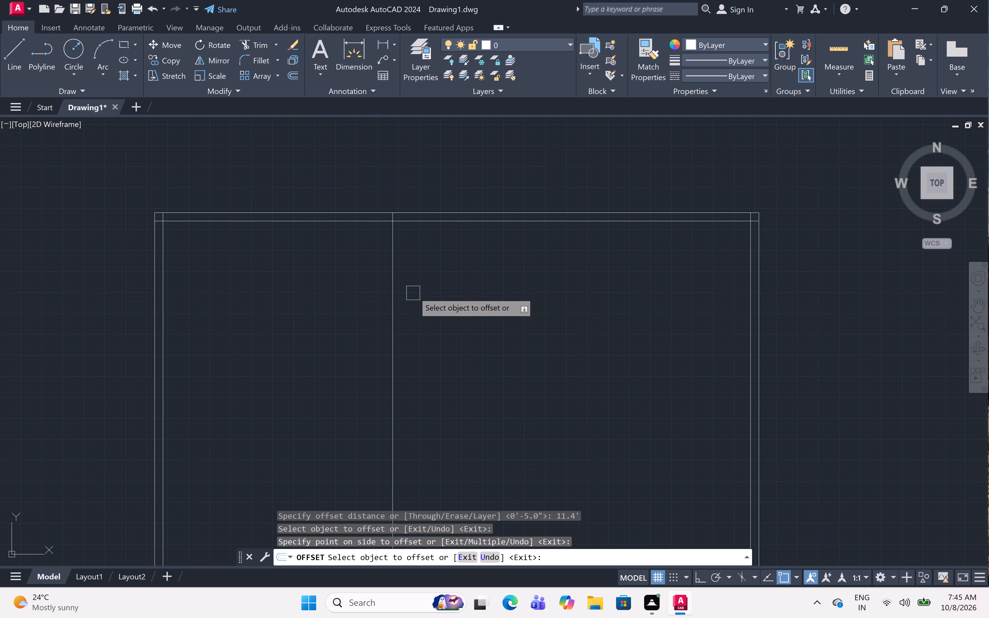
key(space)
Offset the new interior vertical line 5" eastwards to form the interior wall's thickness.
key(space)
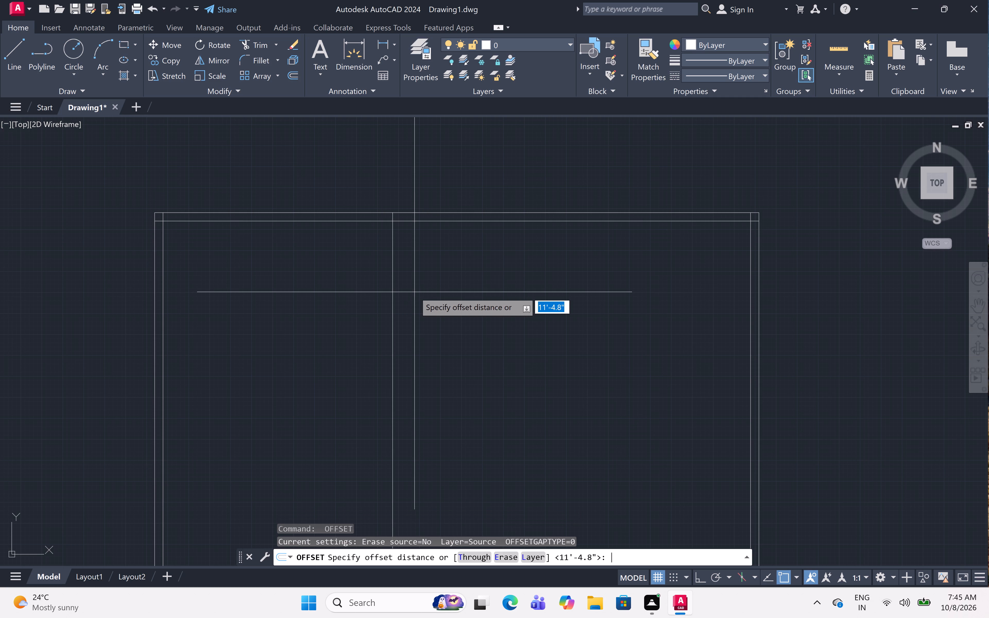
text(5")
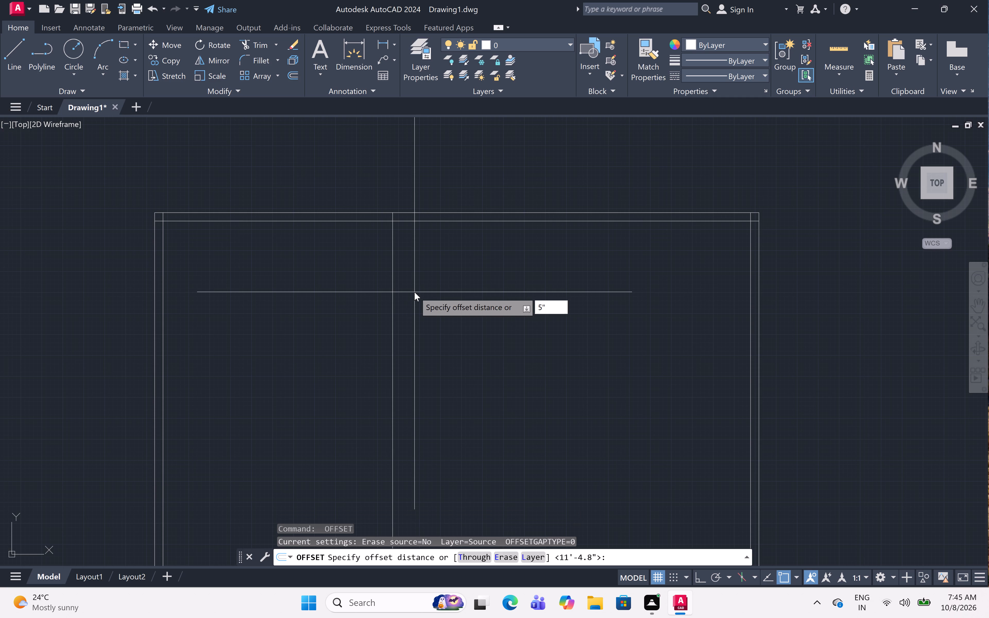
key(space)
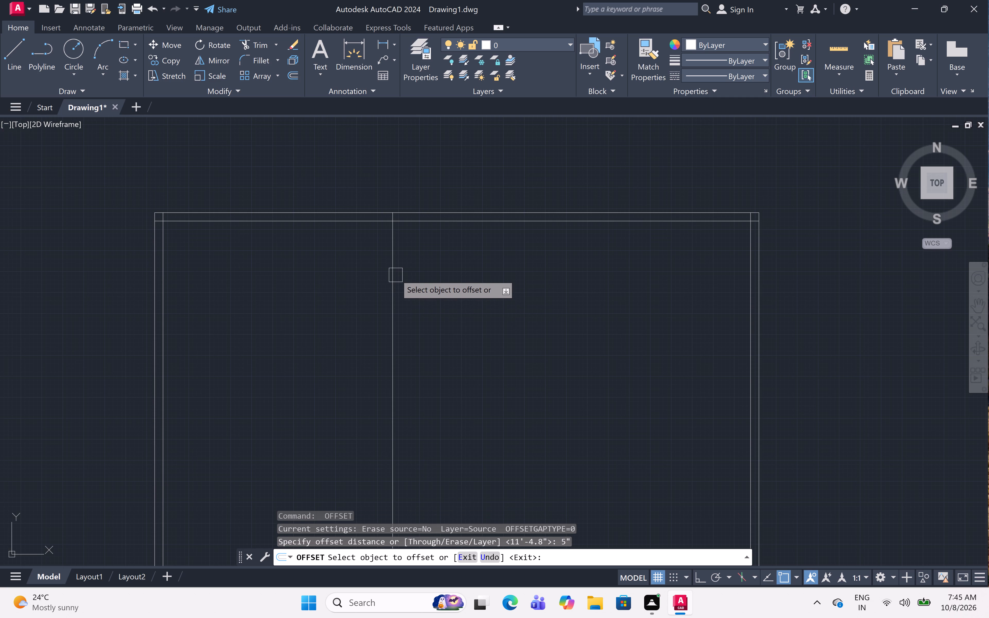
click(396, 274)
click(440, 277)
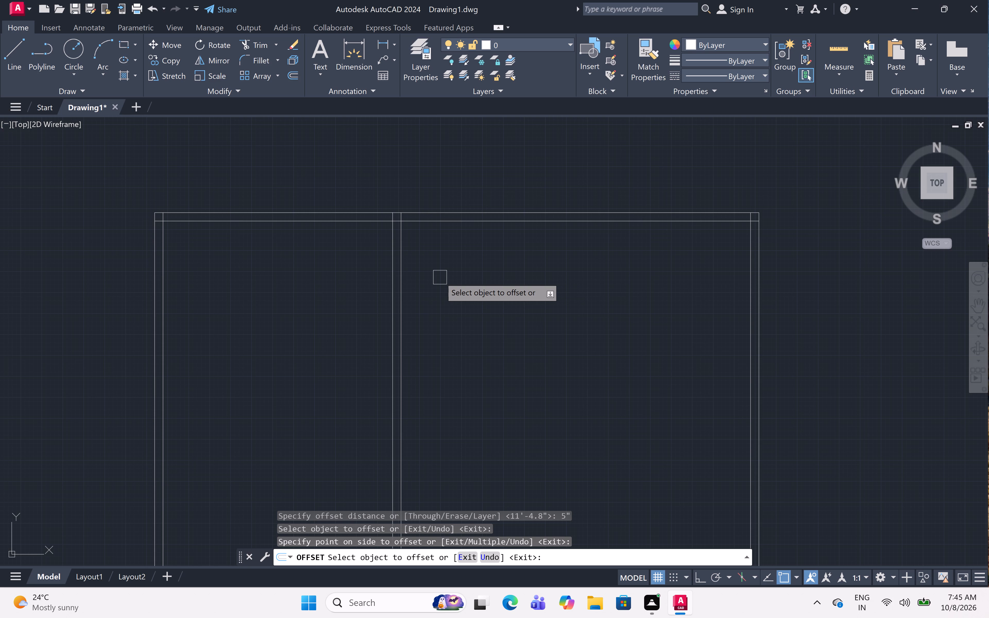
key(space)
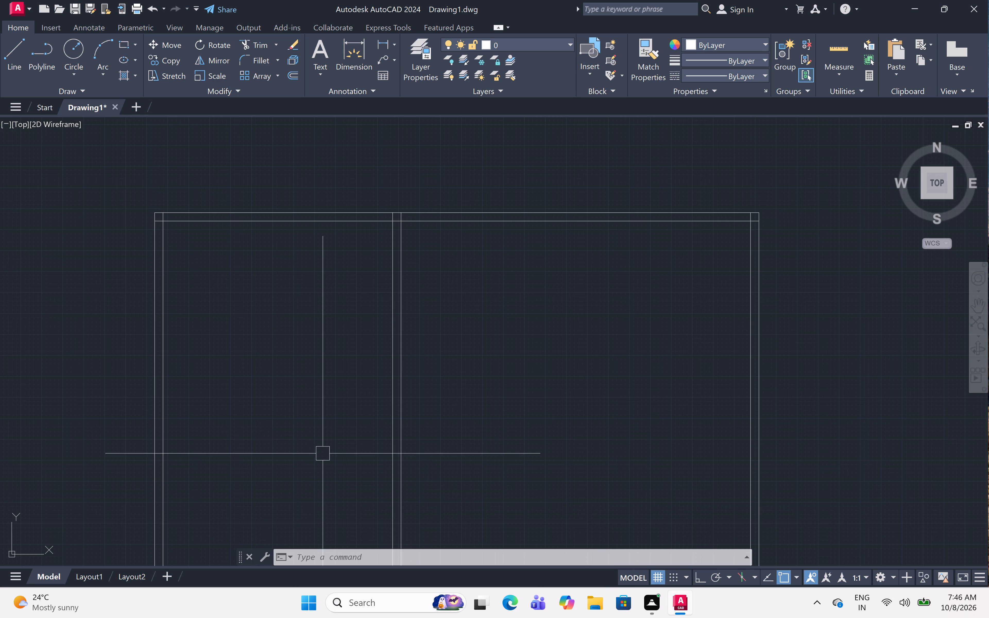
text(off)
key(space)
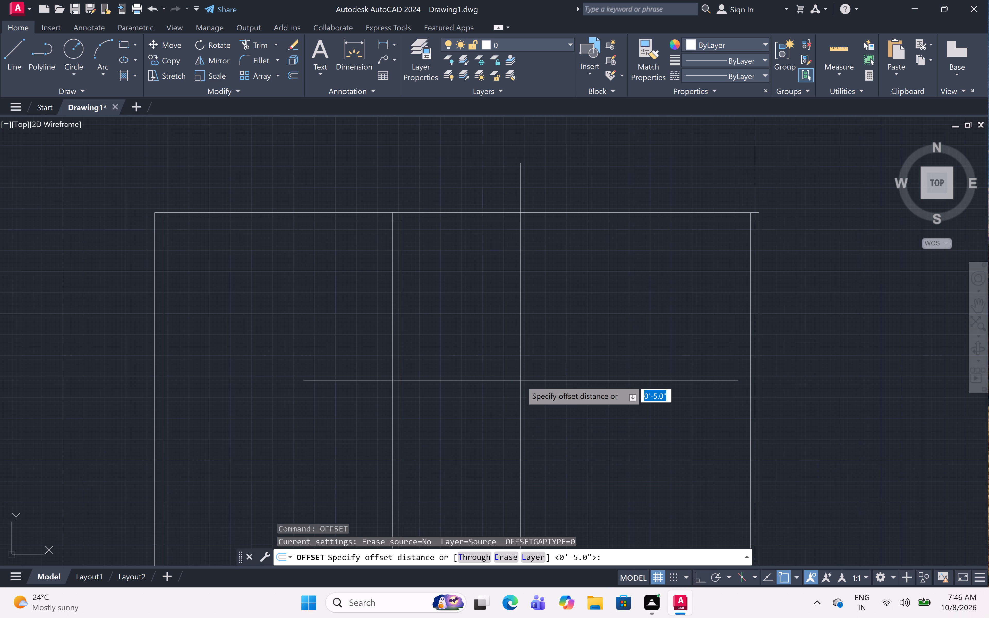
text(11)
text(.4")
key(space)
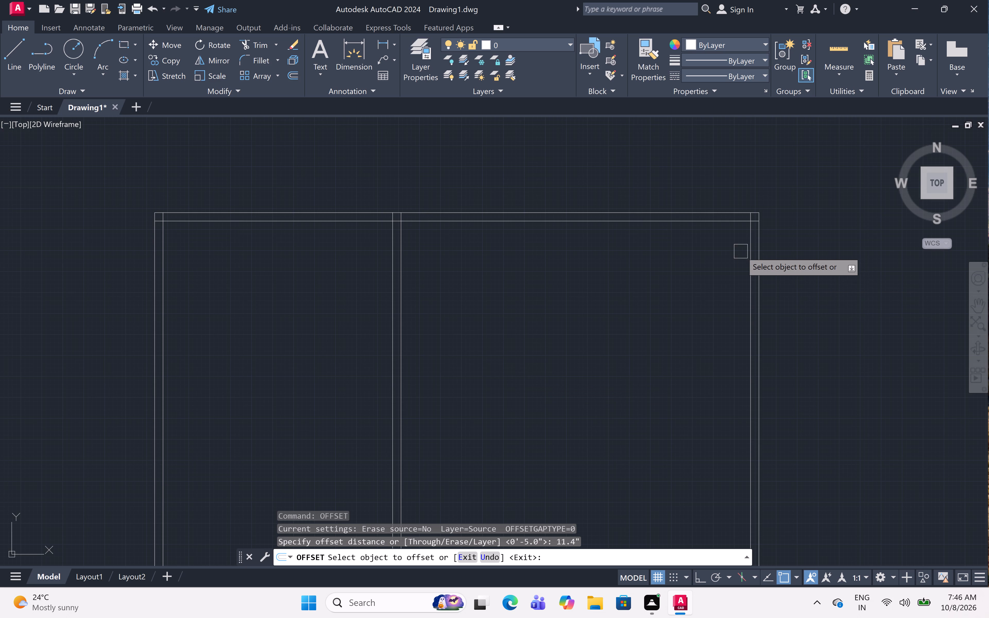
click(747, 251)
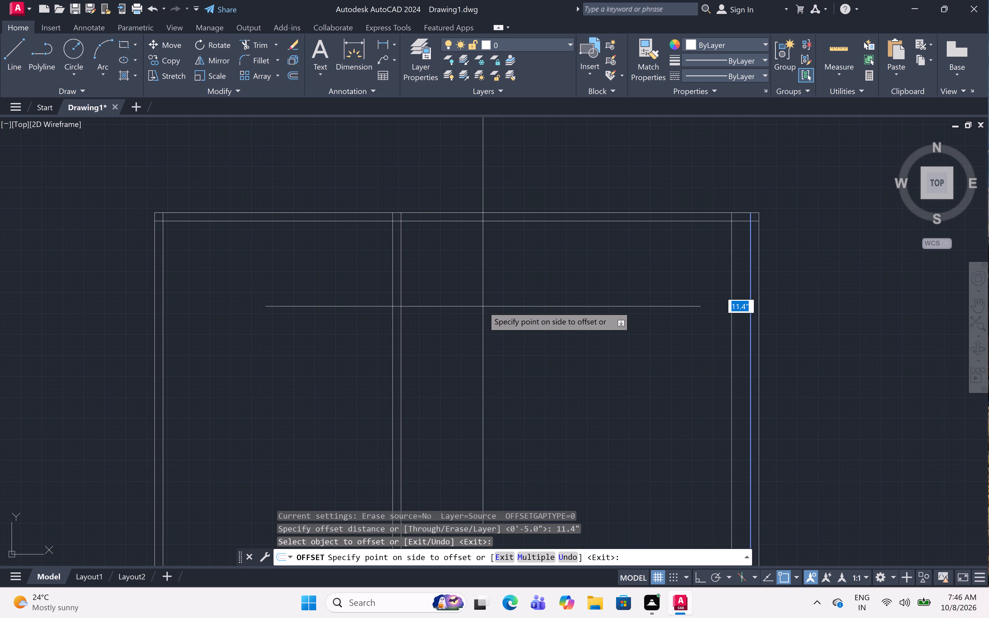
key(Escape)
Offset the inner line of the east outer wall 11.4' towards the inside of the plan.
text(off)
key(space)
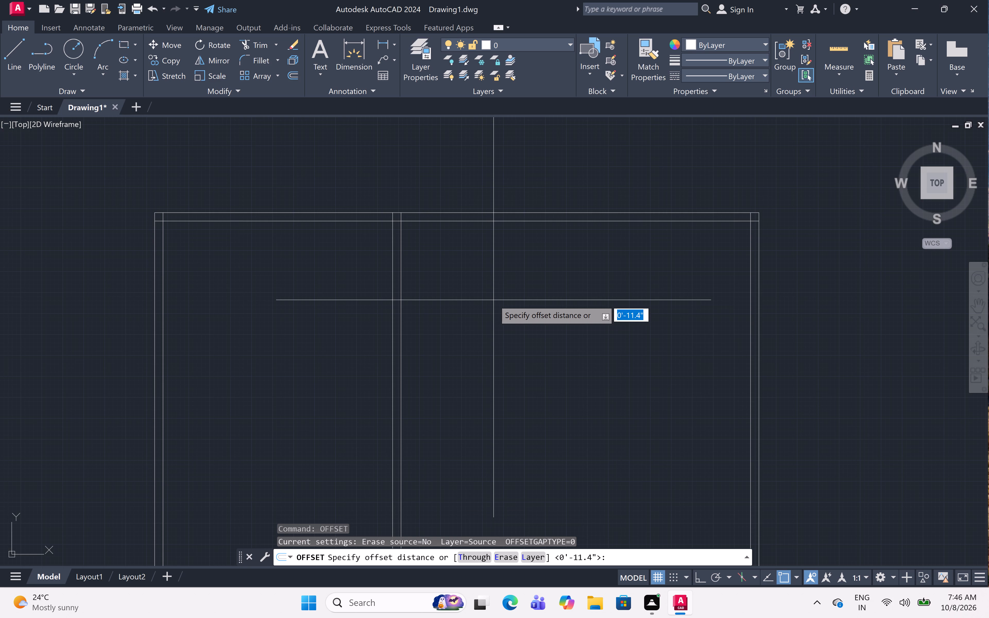
text(11.4)
text(')
key(space)
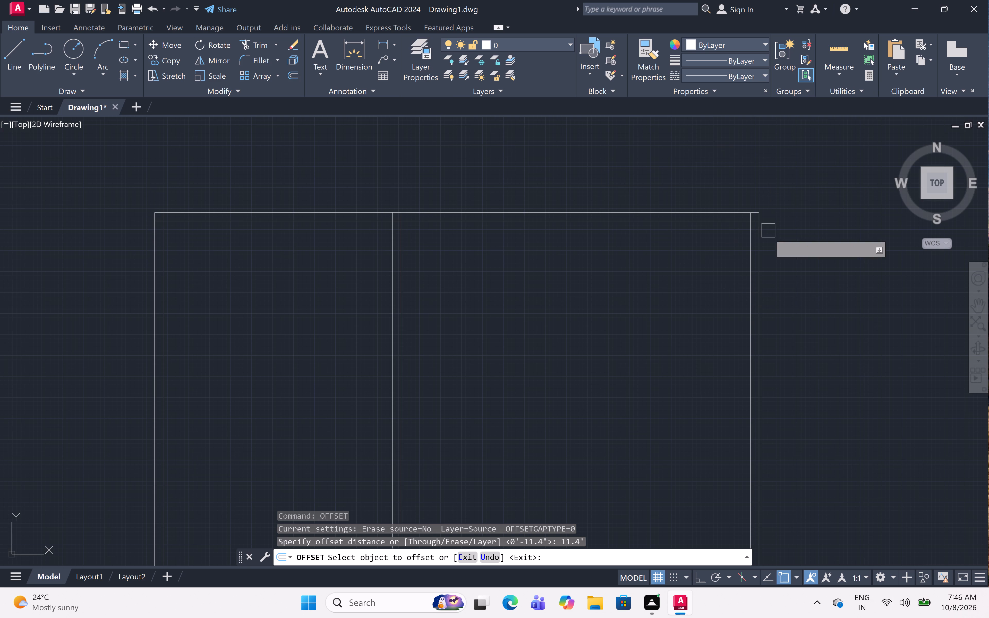
click(747, 250)
click(465, 323)
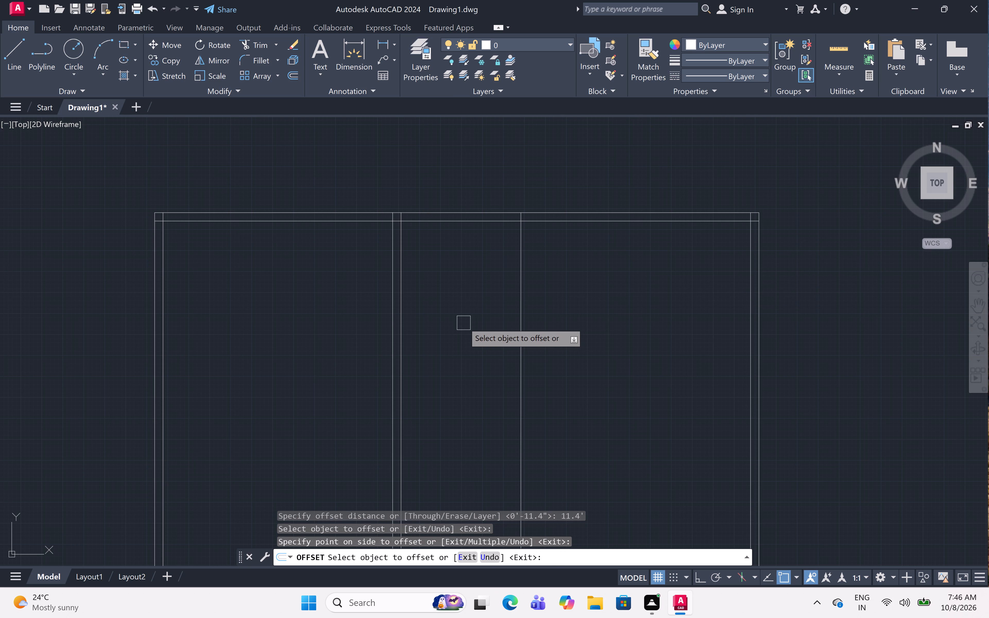
key(space)
Offset the new interior vertical line 5" westwards to form the second interior wall's thickness.
key(space)
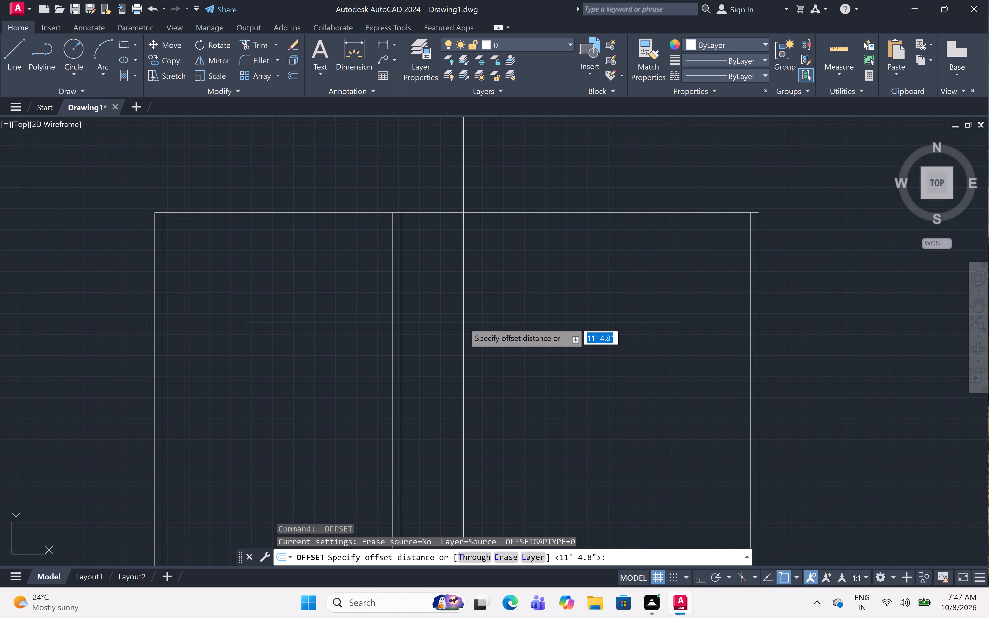
key(5)
key(shift+quotedbl)
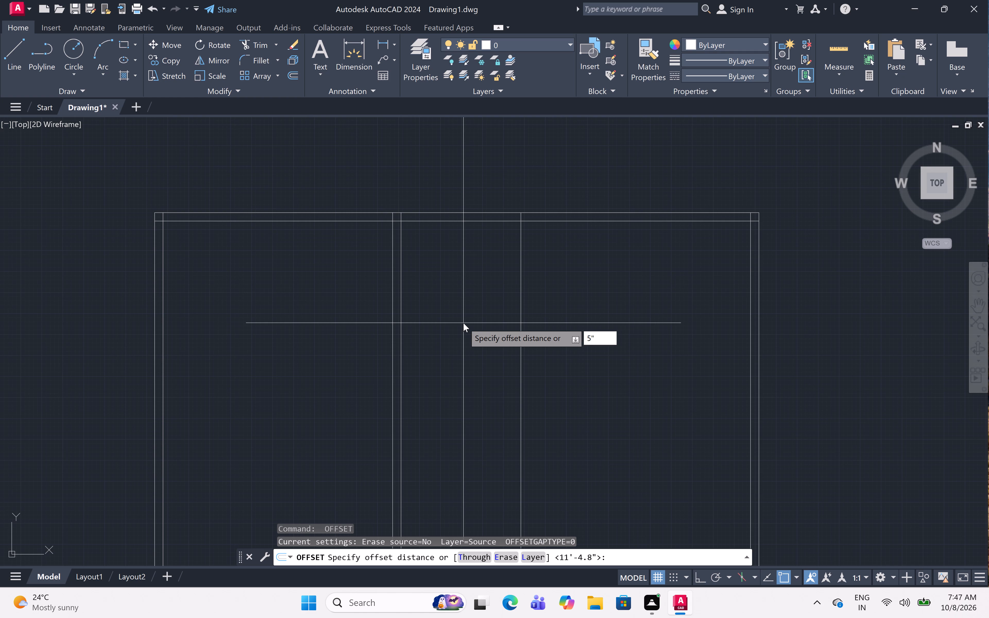
key(space)
click(519, 285)
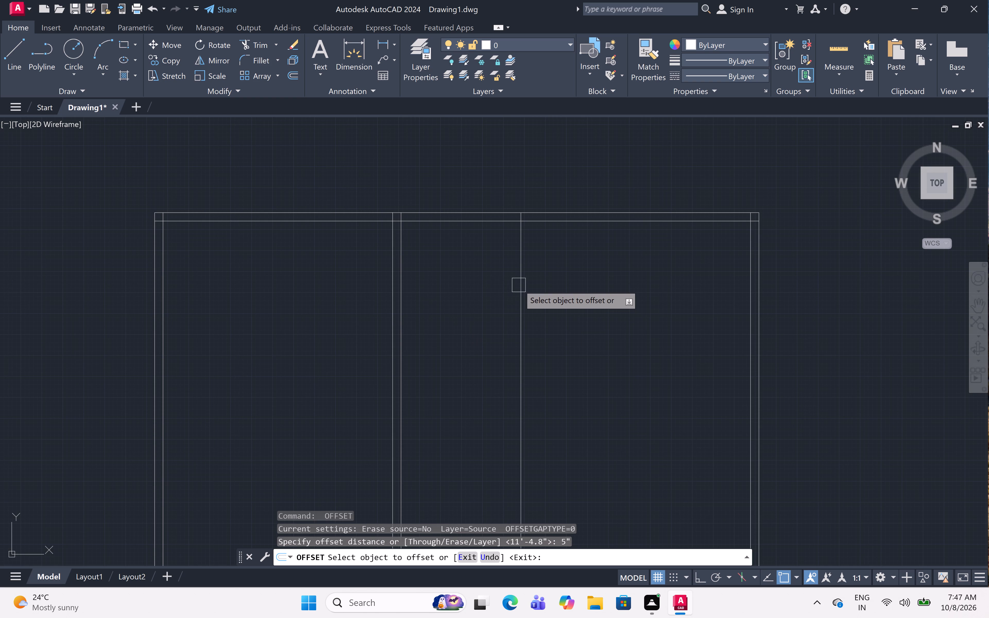
click(406, 289)
scroll(494, 228, down, 3)
scroll(527, 247, up, 1)
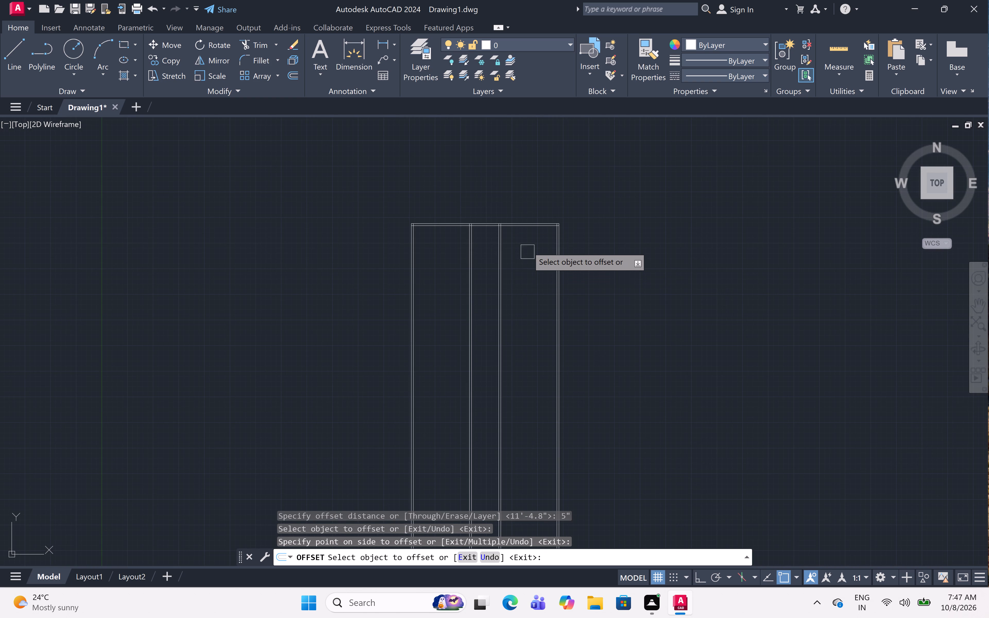
scroll(528, 246, up, 1)
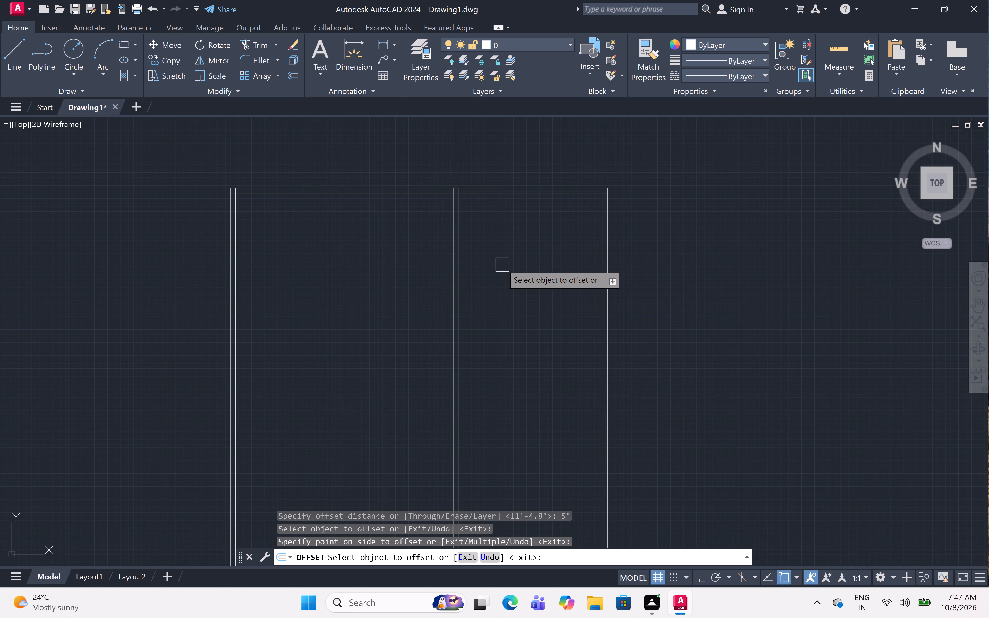
key(Escape)
Offset the inner line of the north outer wall 10.4' southwards into the plan.
text(off)
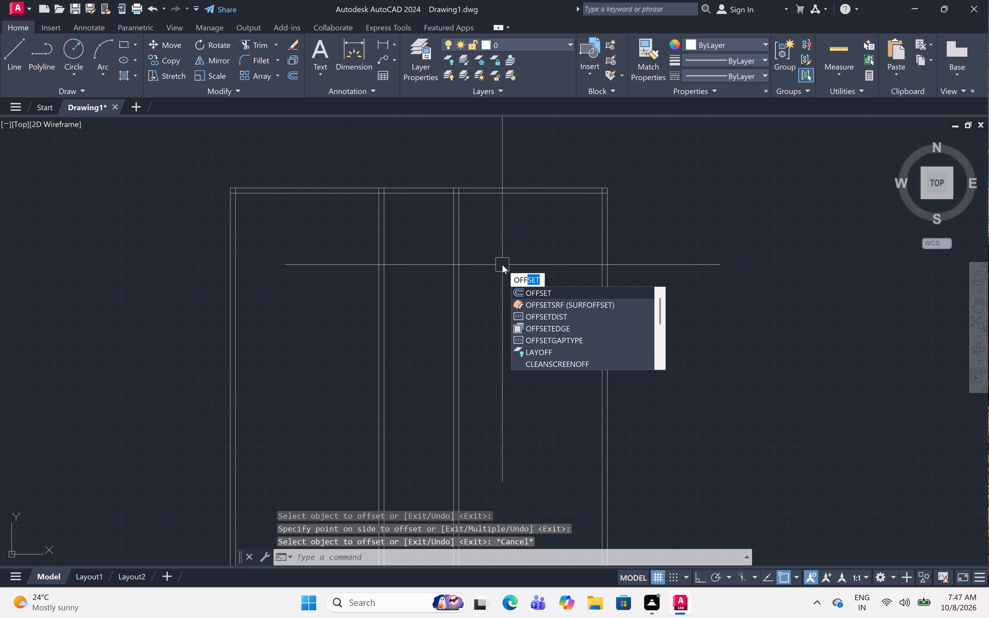
key(space)
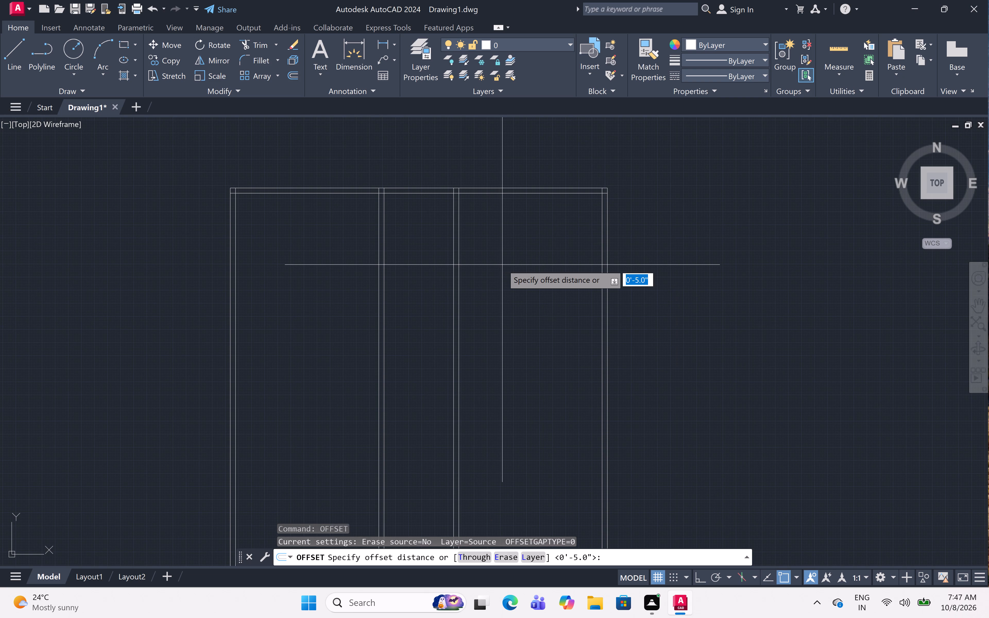
text(10)
text(.4")
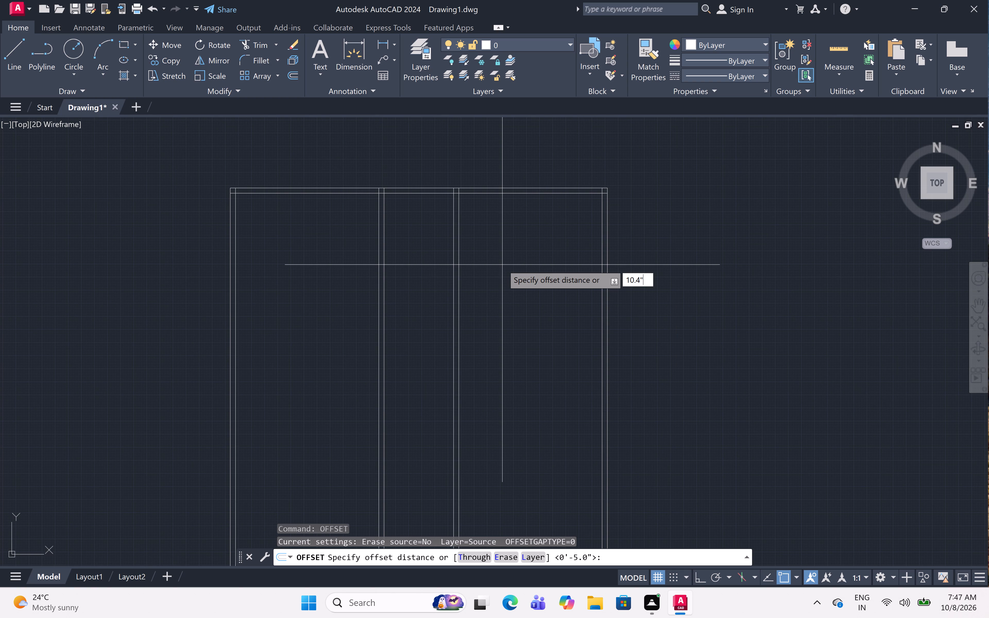
key(BackSpace)
key(apostrophe)
key(space)
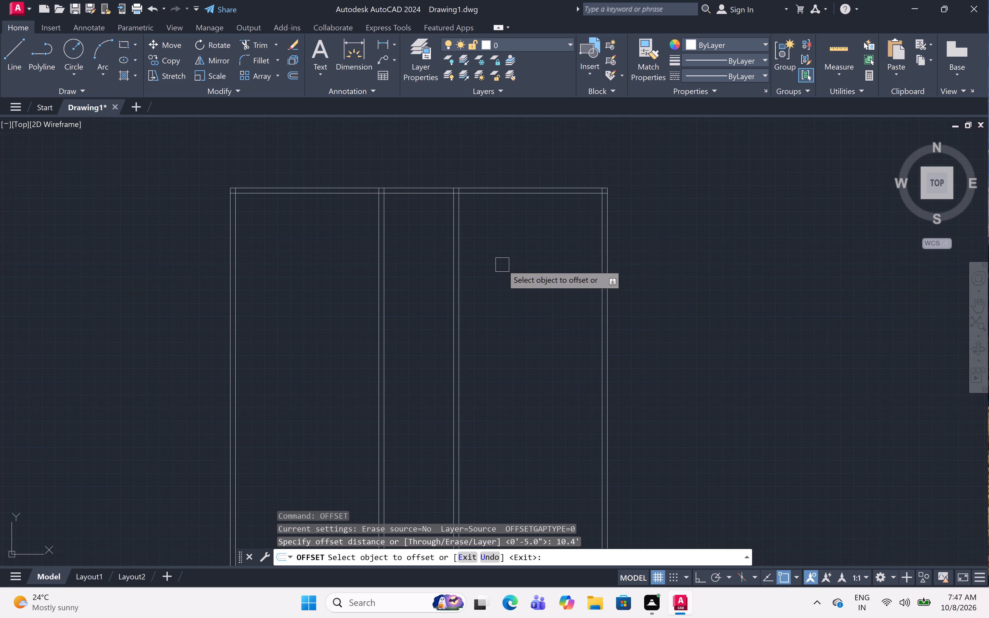
click(473, 198)
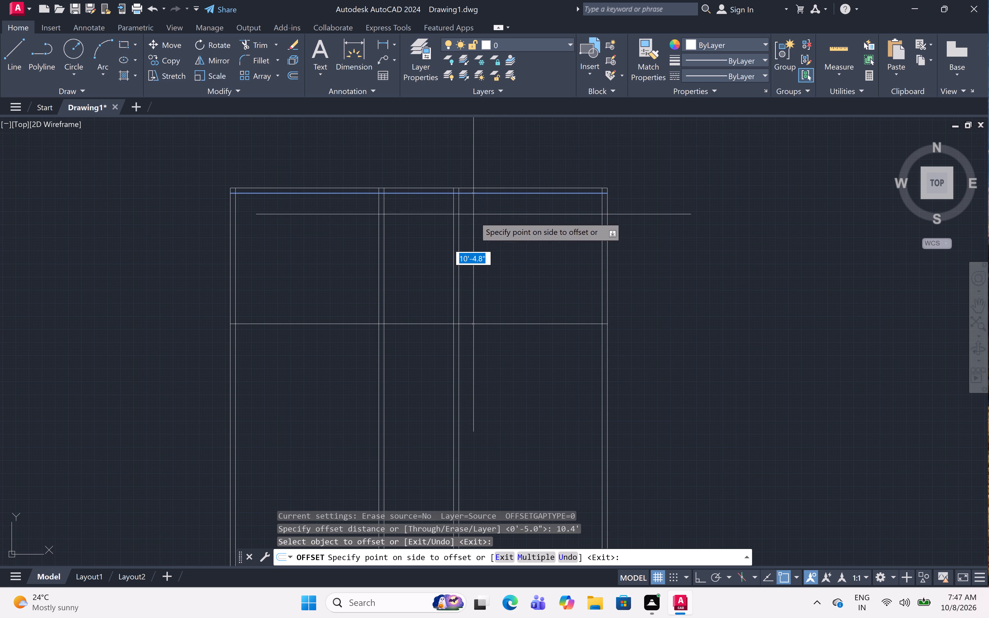
click(490, 319)
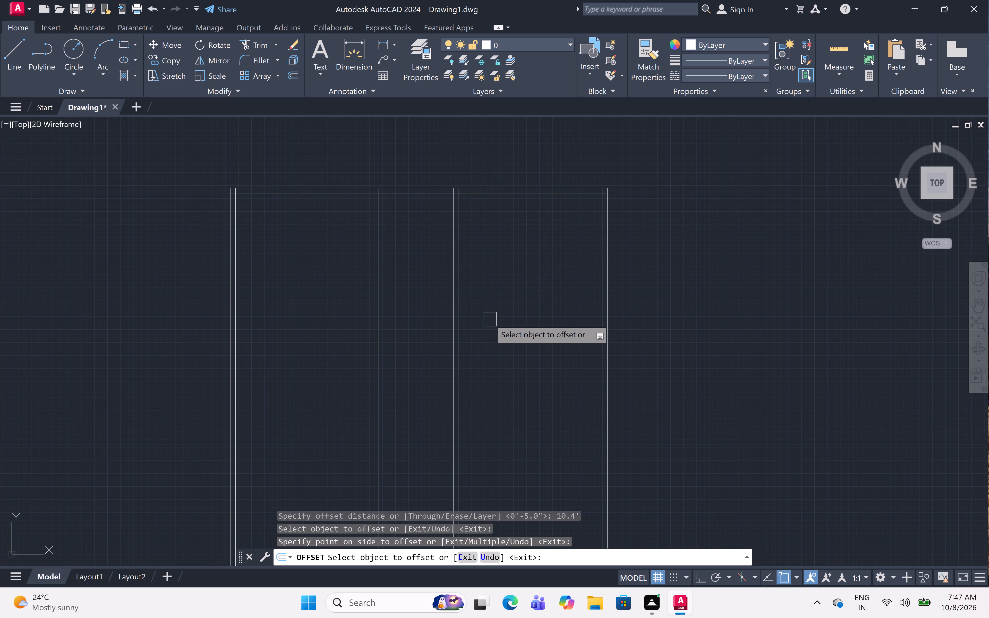
key(space)
Offset the new interior horizontal line 5" southwards to form the cross wall's thickness.
key(space)
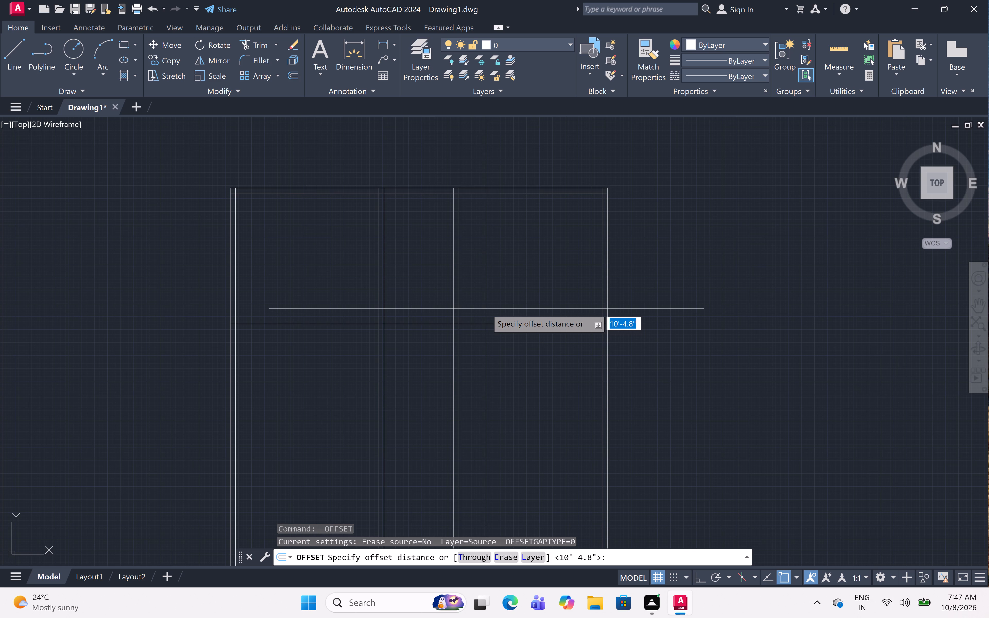
key(5)
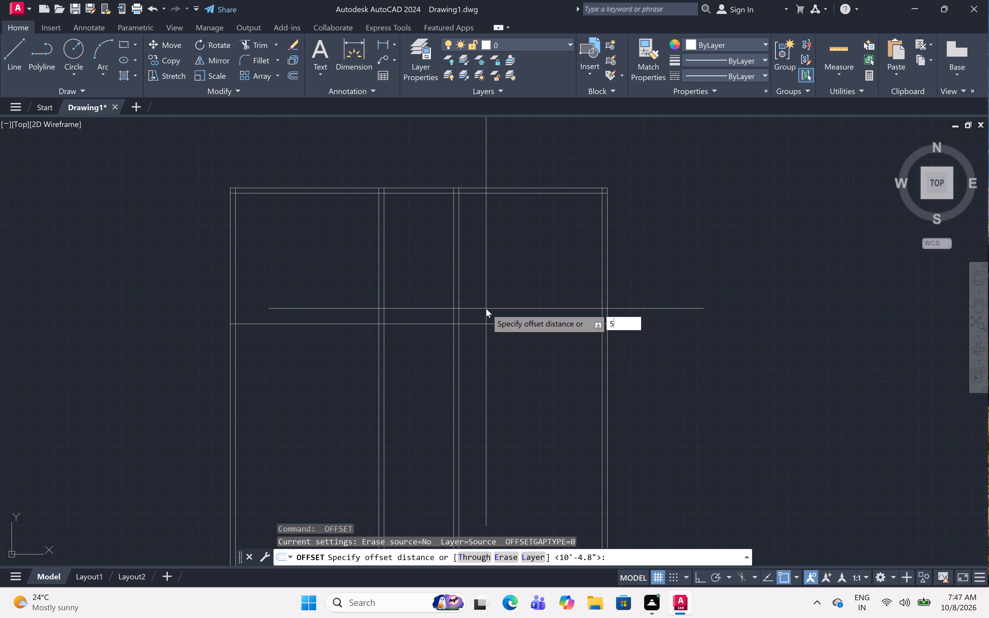
key(shift+quotedbl)
key(space)
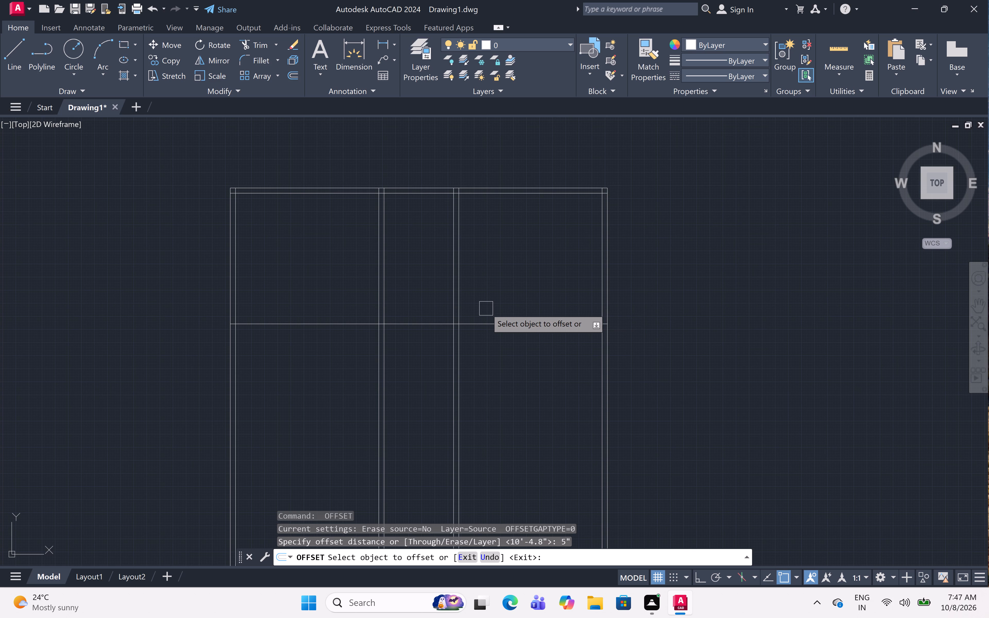
click(489, 322)
click(489, 382)
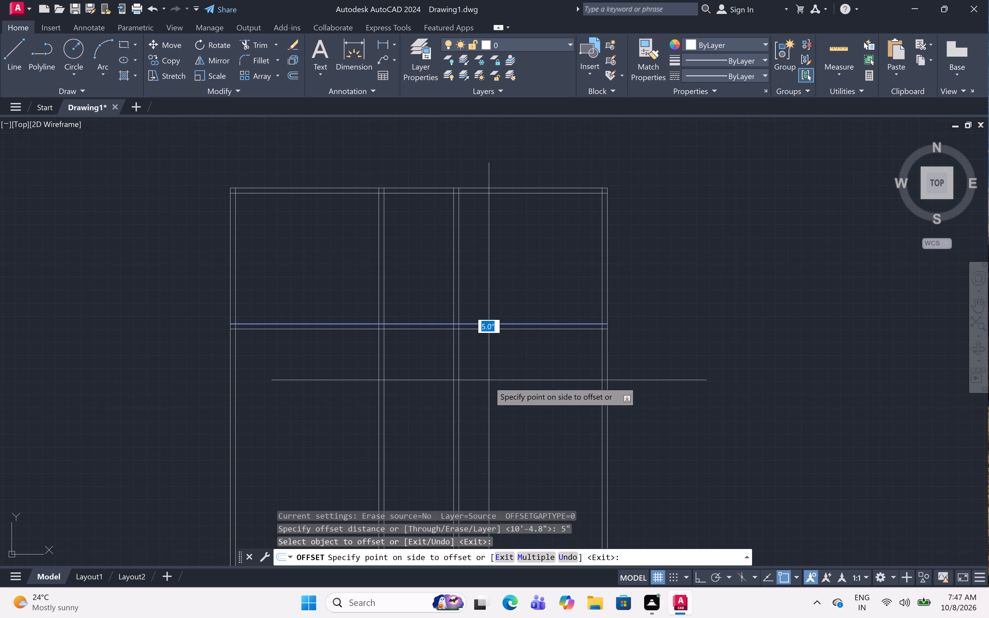
key(Escape)
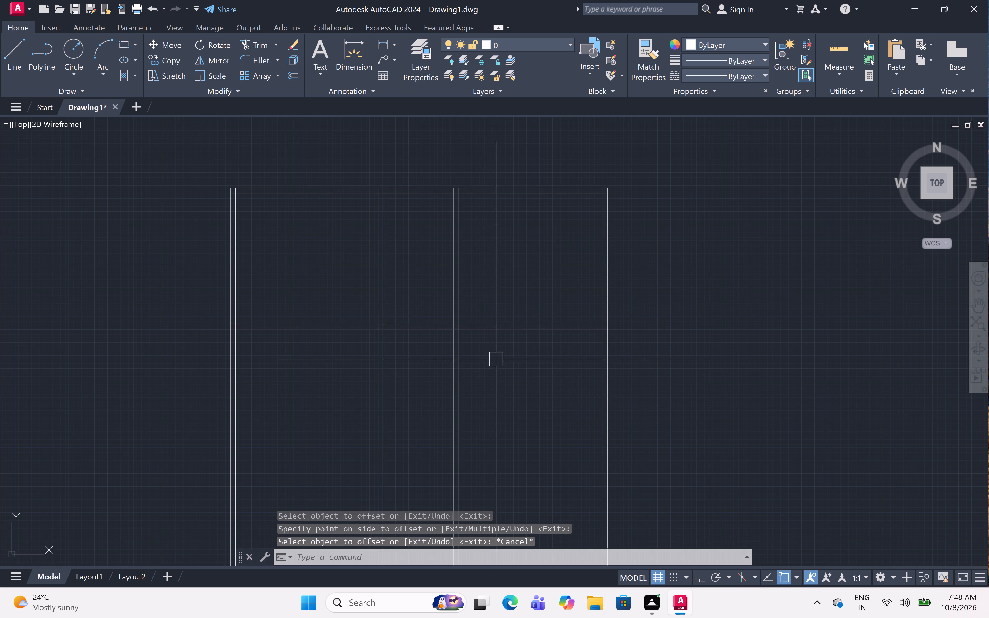
Trim the four lines of the two vertical interior walls where they continue south of the horizontal cross wall.
middle_drag(508, 388, 517, 355)
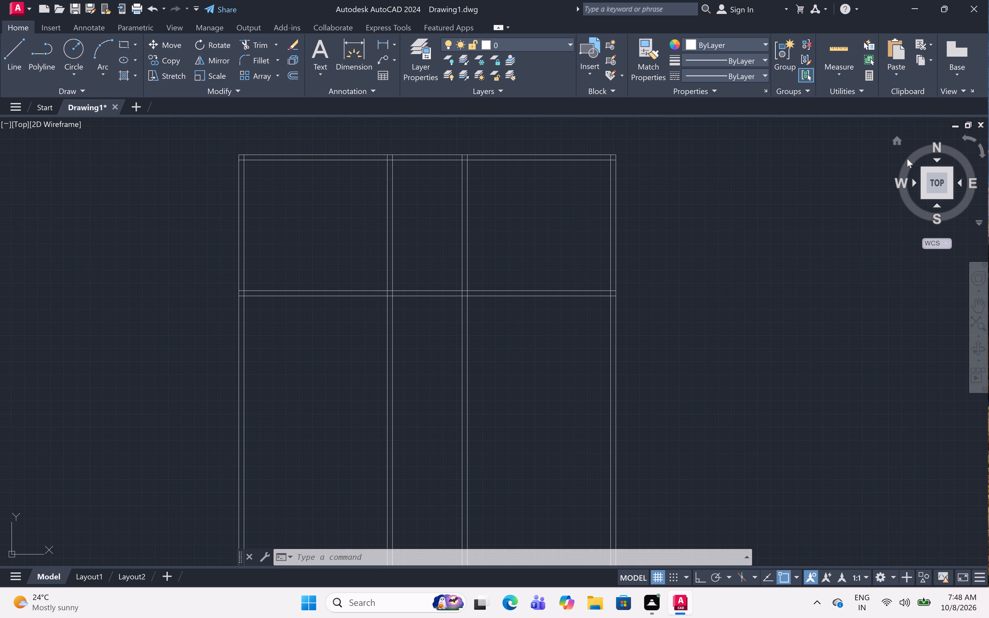
scroll(501, 138, down, 1)
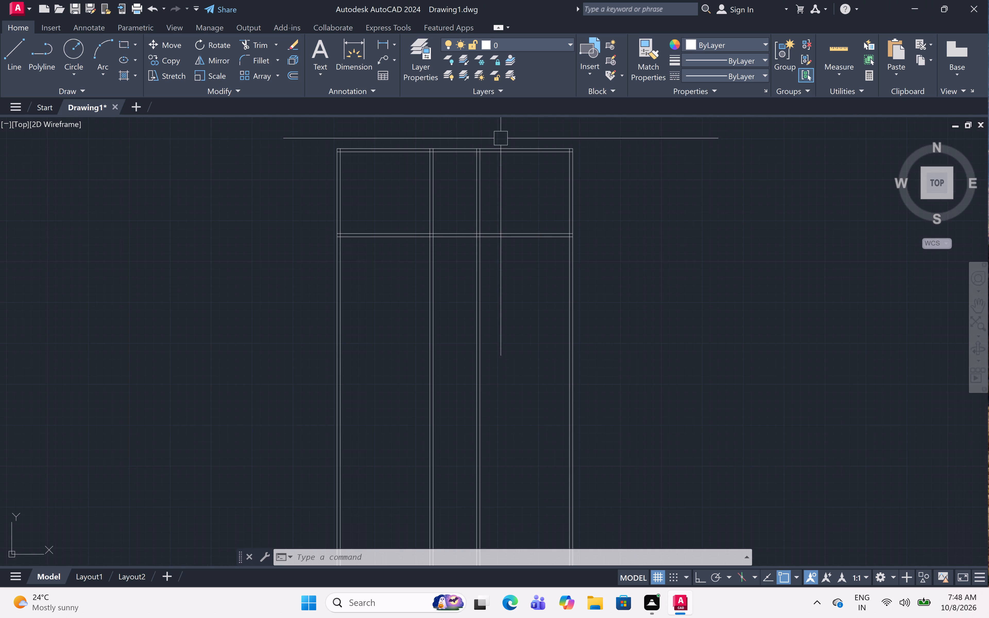
scroll(447, 203, up, 1)
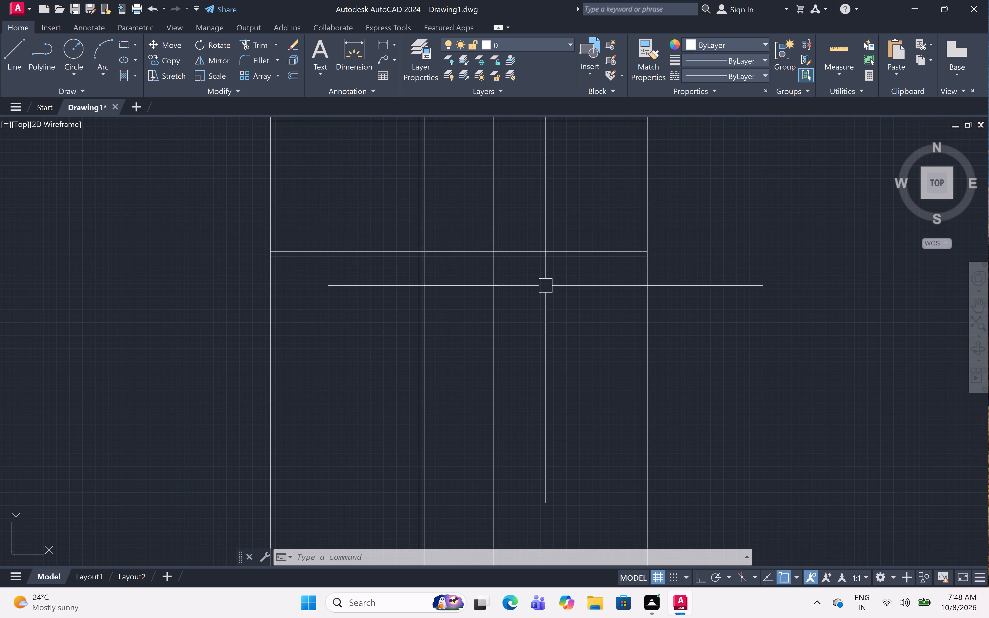
scroll(556, 229, down, 1)
middle_drag(559, 224, 559, 237)
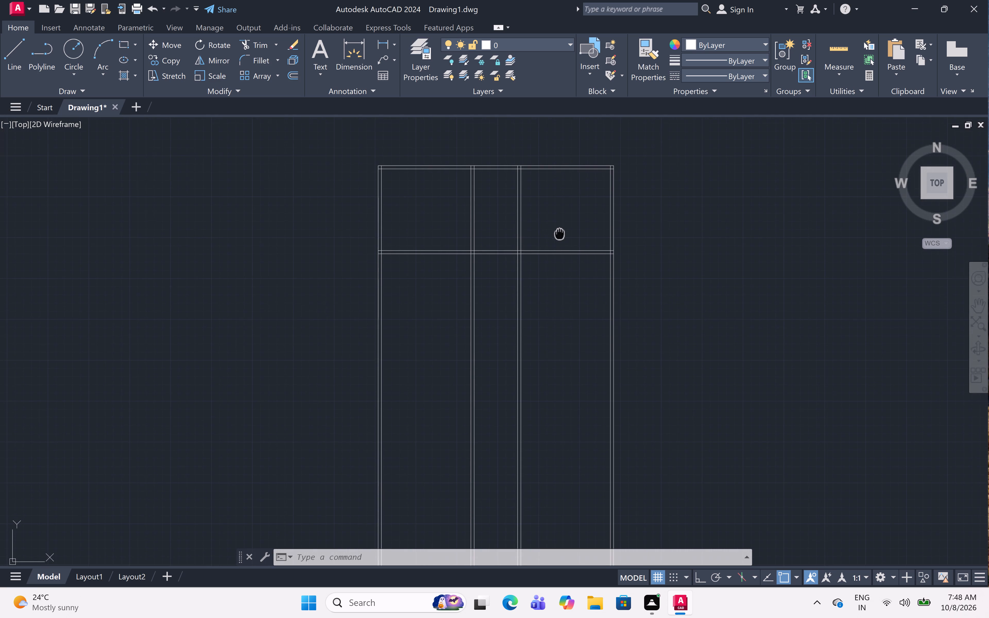
middle_drag(559, 237, 557, 231)
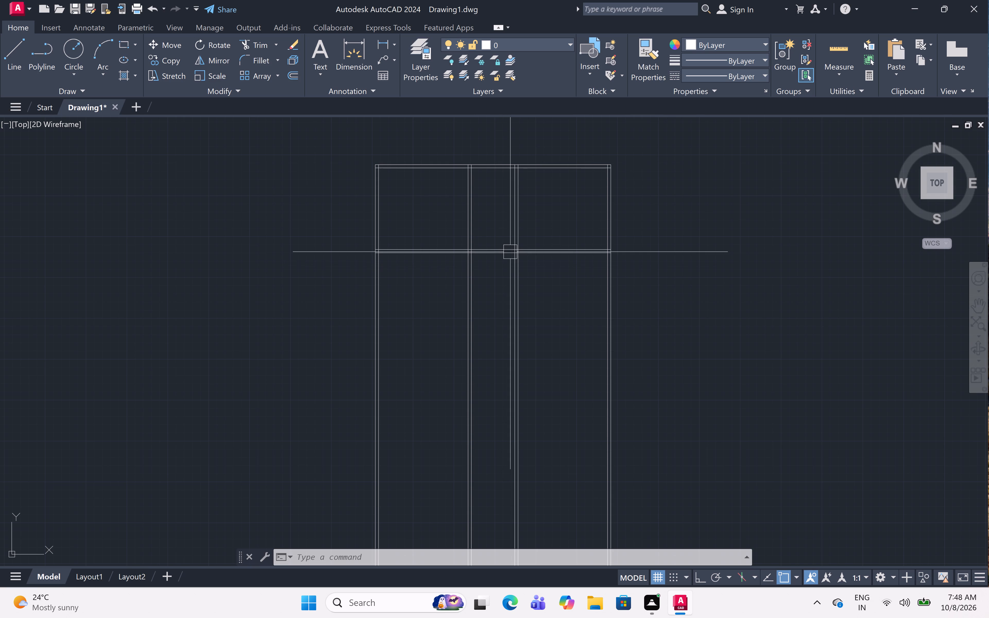
scroll(527, 252, up, 2)
scroll(550, 315, down, 2)
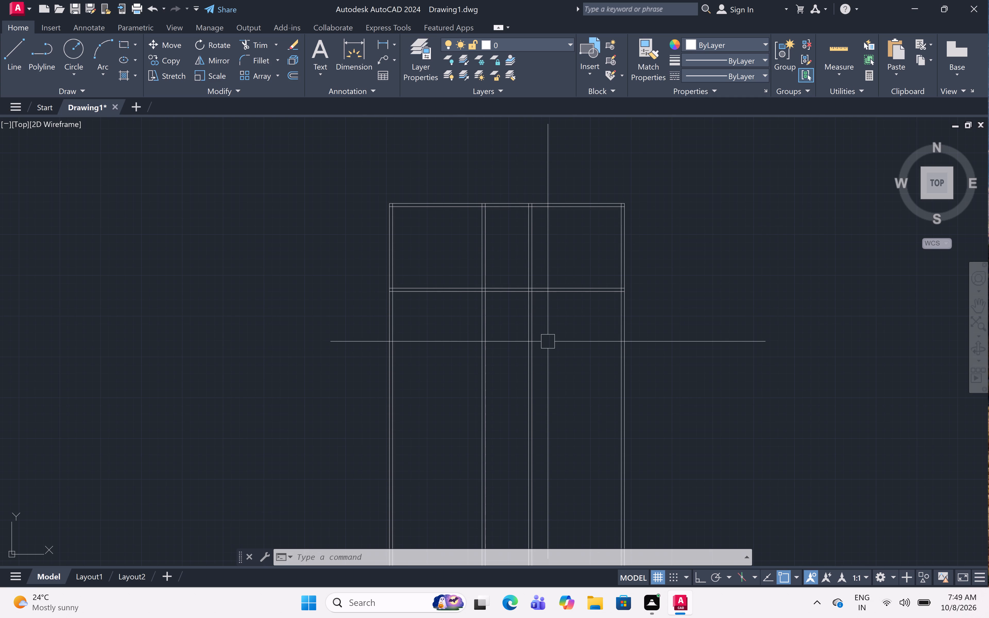
text(tr)
key(space)
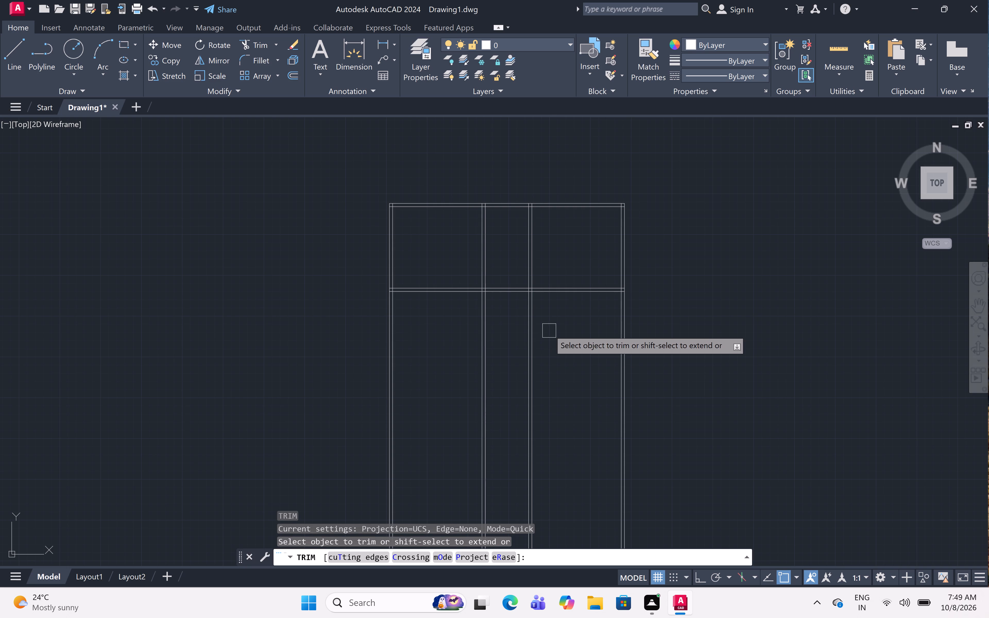
click(549, 330)
click(467, 341)
key(Escape)
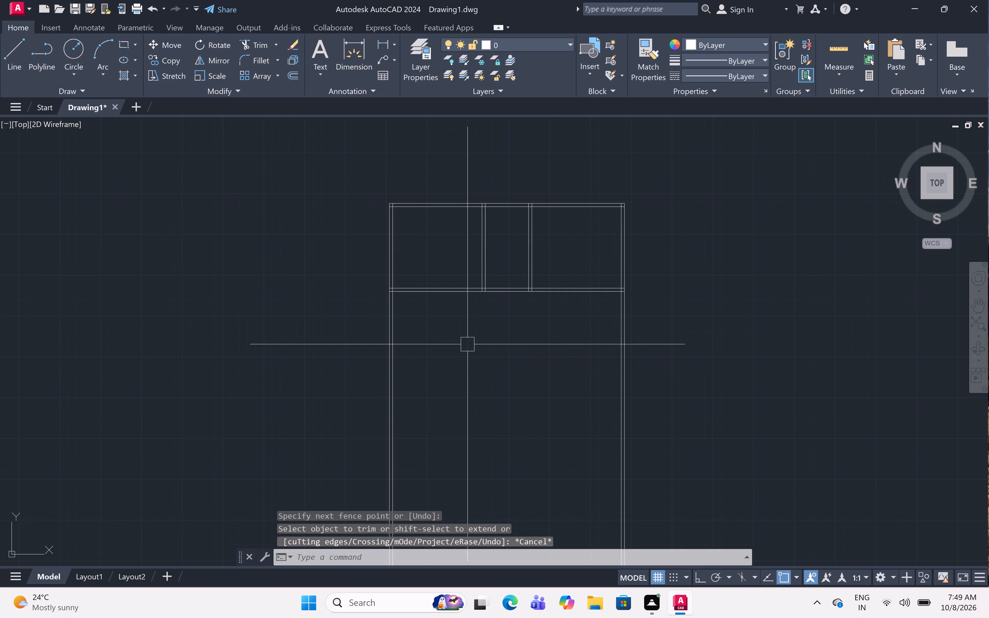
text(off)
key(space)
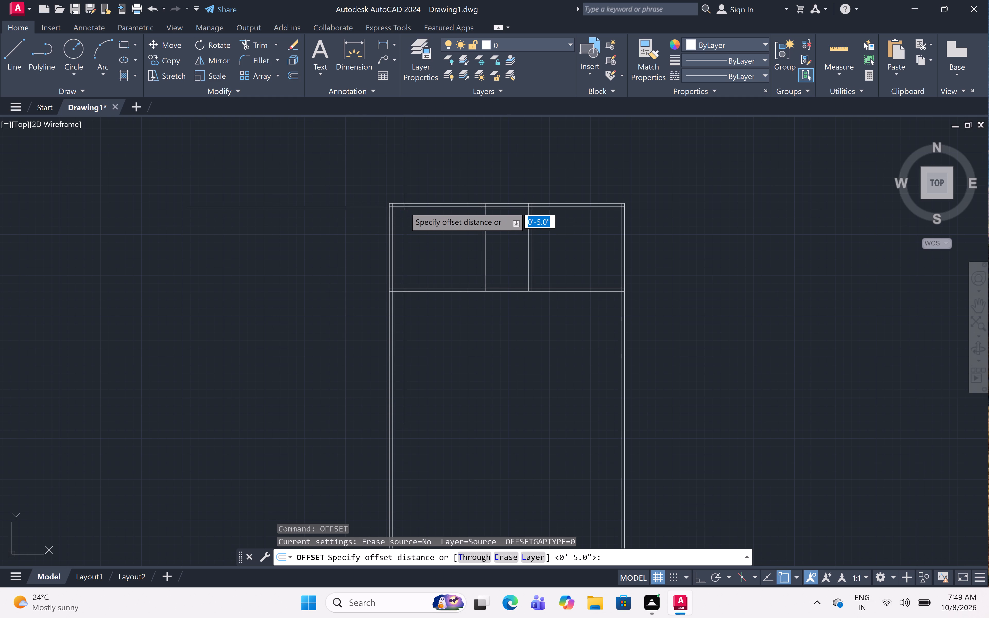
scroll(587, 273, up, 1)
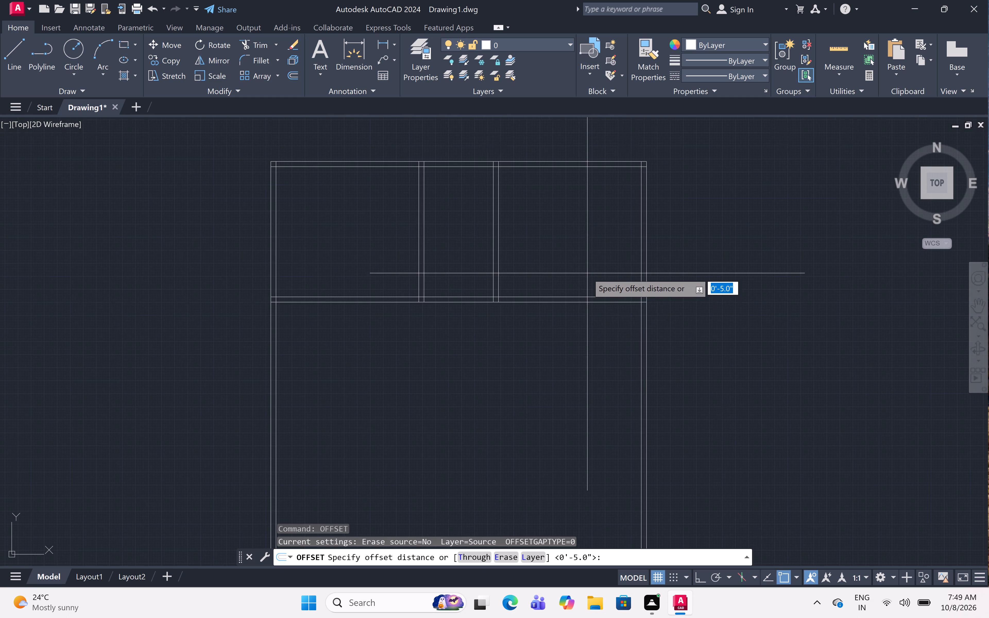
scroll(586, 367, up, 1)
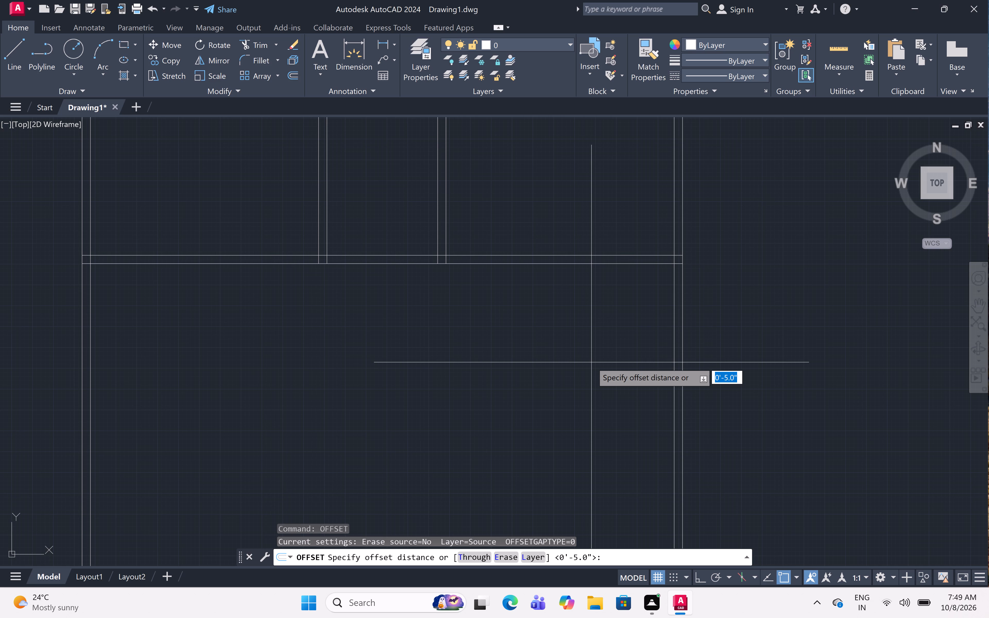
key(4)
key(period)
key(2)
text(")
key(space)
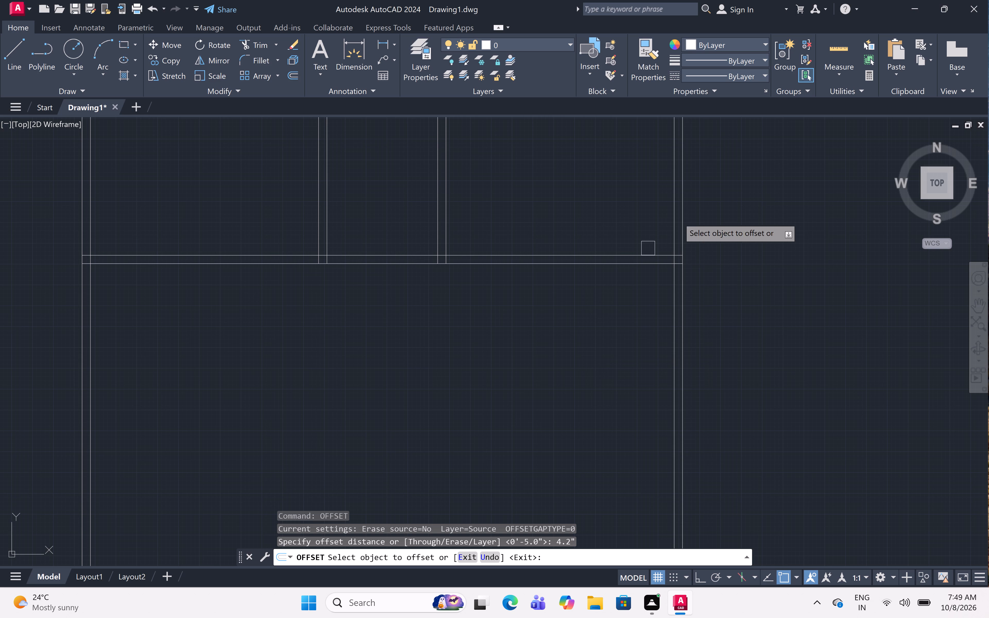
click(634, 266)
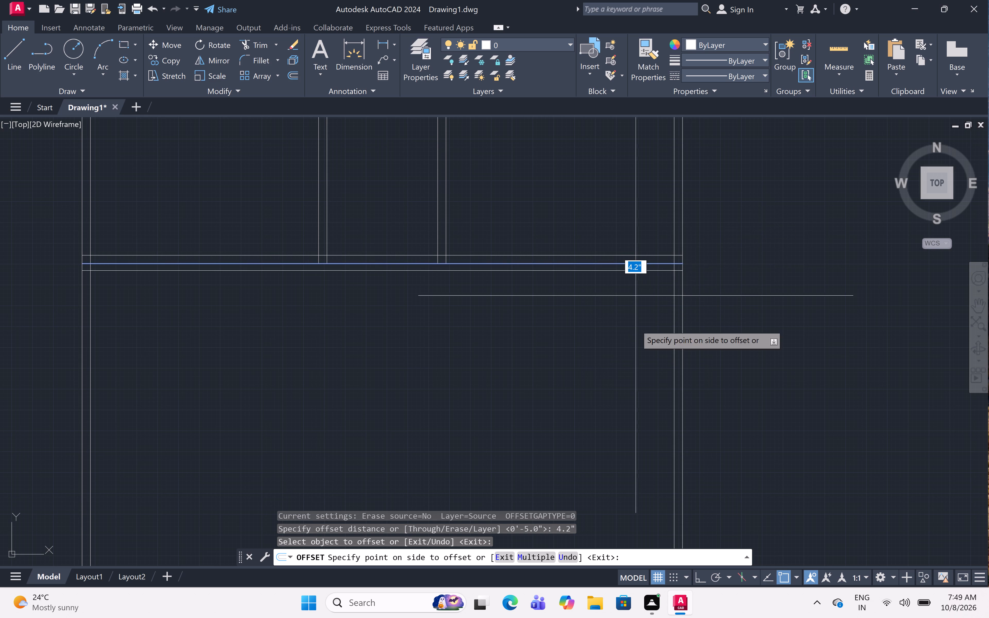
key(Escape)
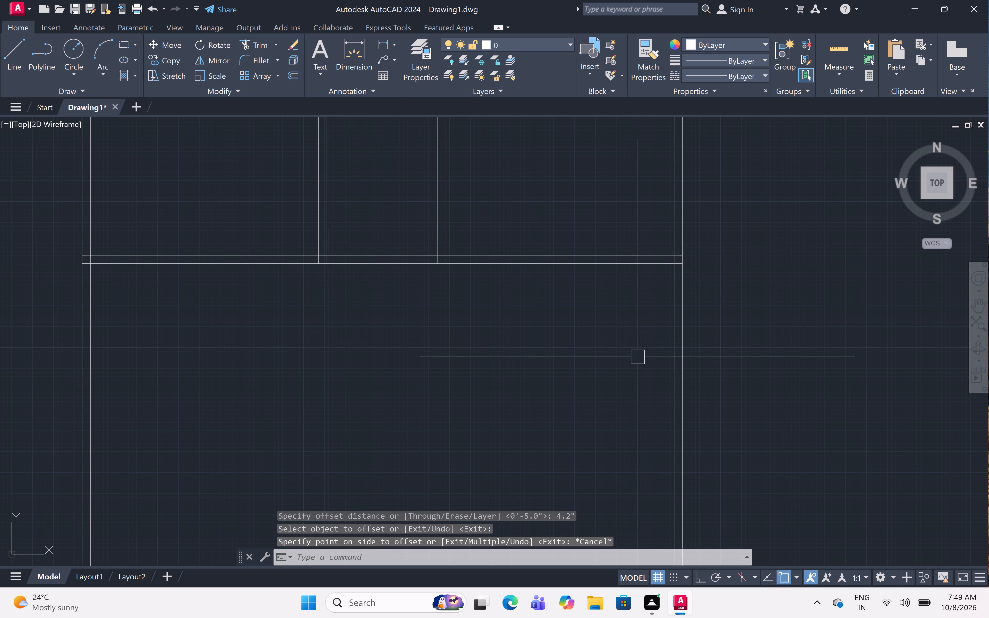
Offset the southern line of the horizontal cross wall 4.2' southwards.
text(off 4.)
text(2')
key(space)
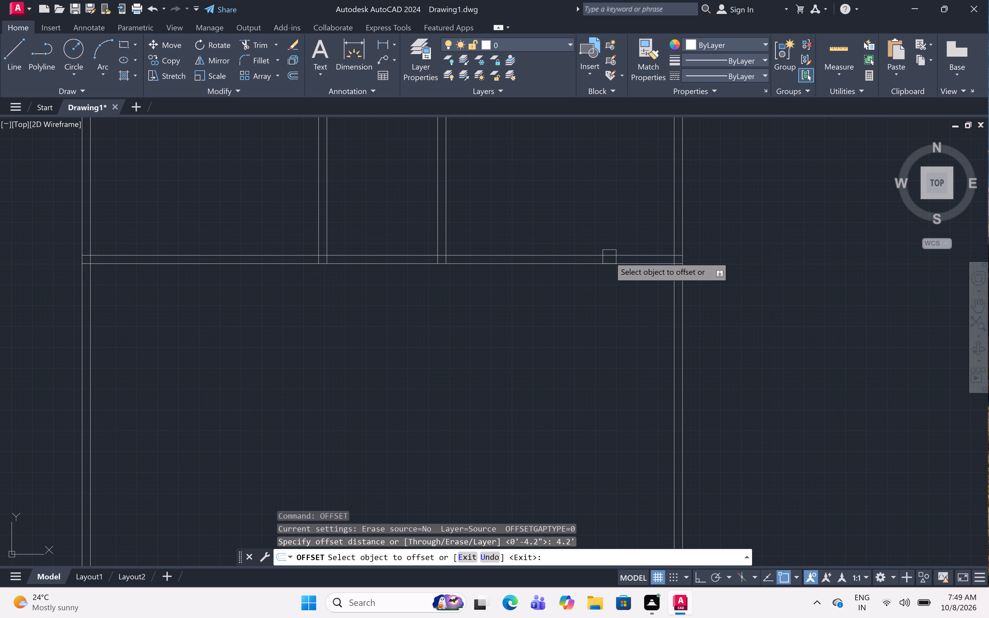
click(613, 266)
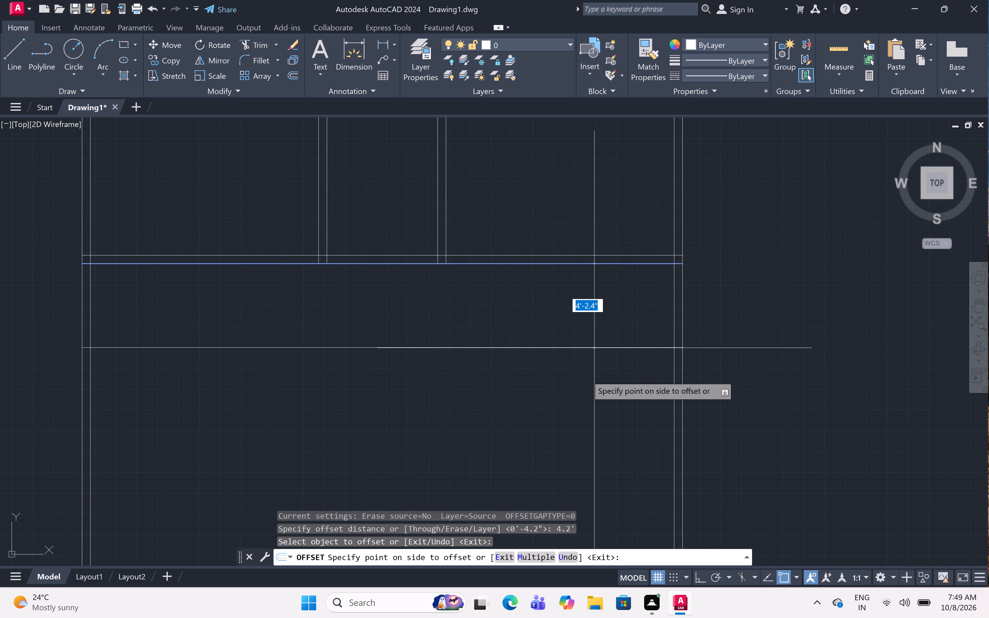
click(579, 418)
key(space)
Offset the inner line of the east outer wall 5.9' westwards into the plan.
key(space)
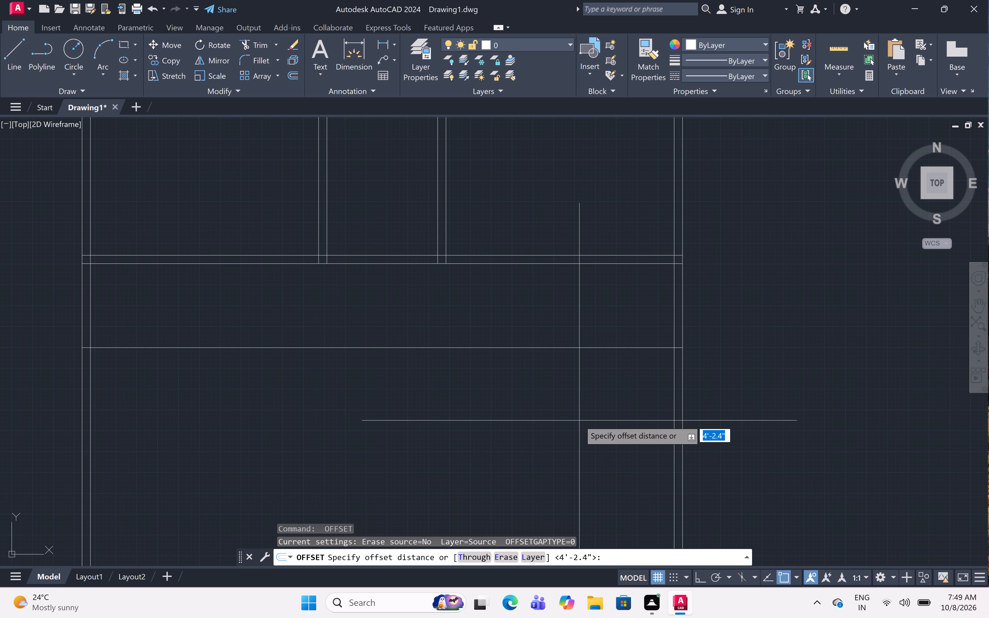
key(5)
text(.9)
text(')
key(space)
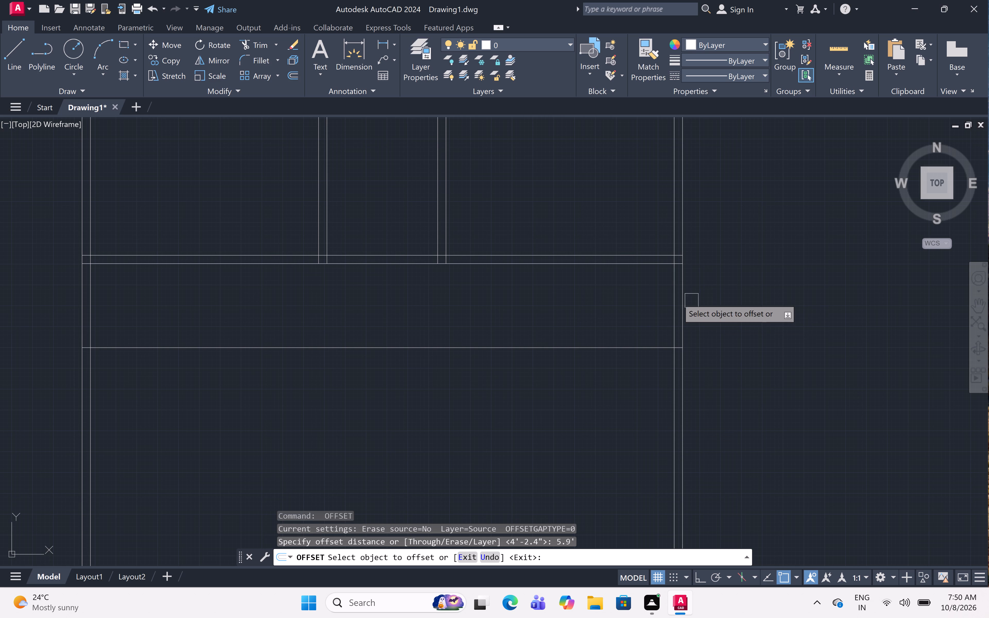
click(673, 308)
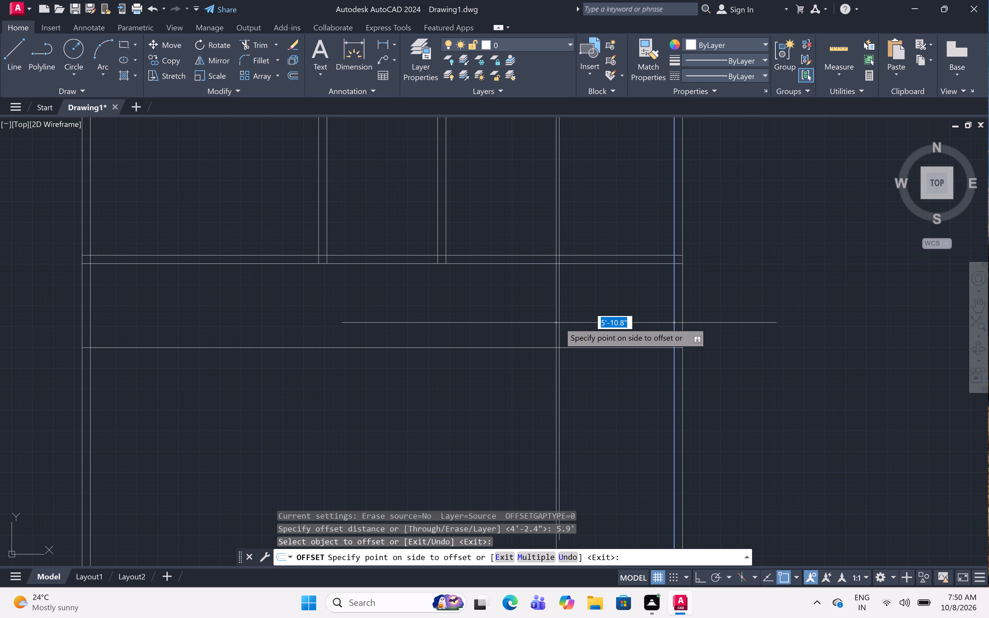
click(515, 314)
key(space)
Offset the new interior vertical line 5" westwards to form the wall's thickness.
key(space)
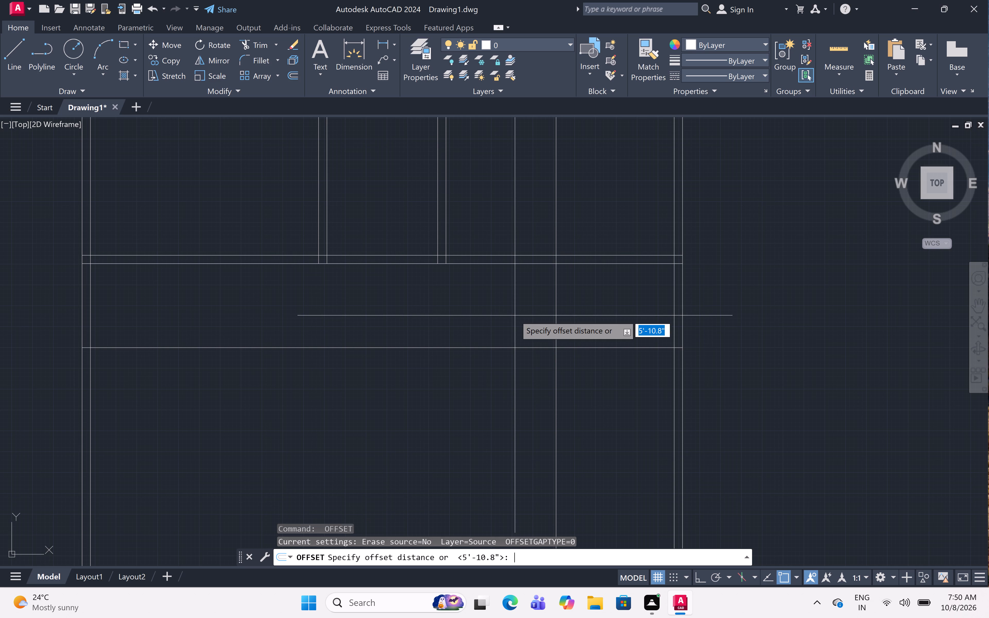
key(5)
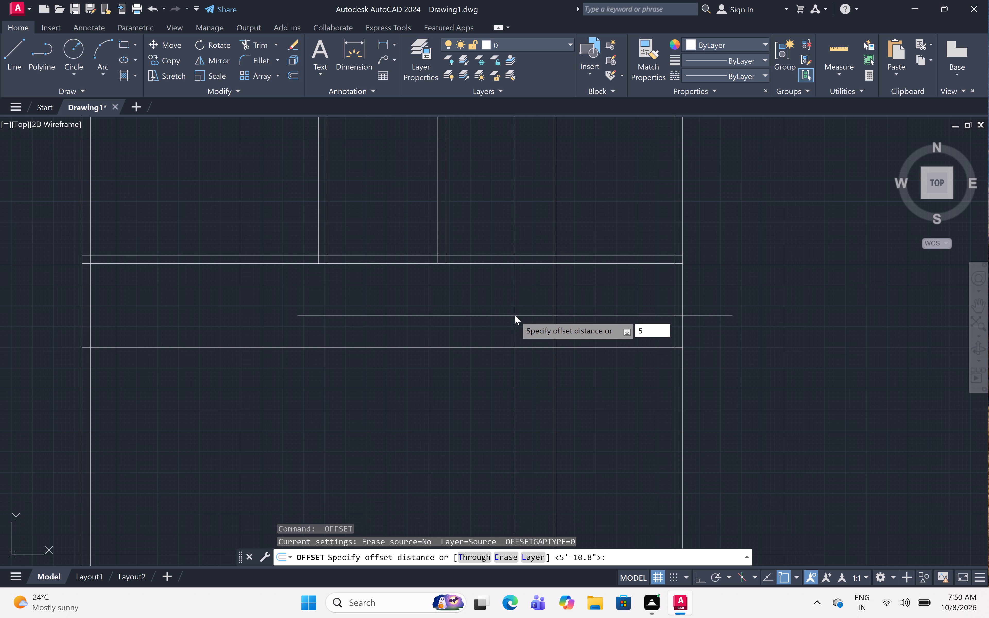
key(shift+quotedbl)
key(space)
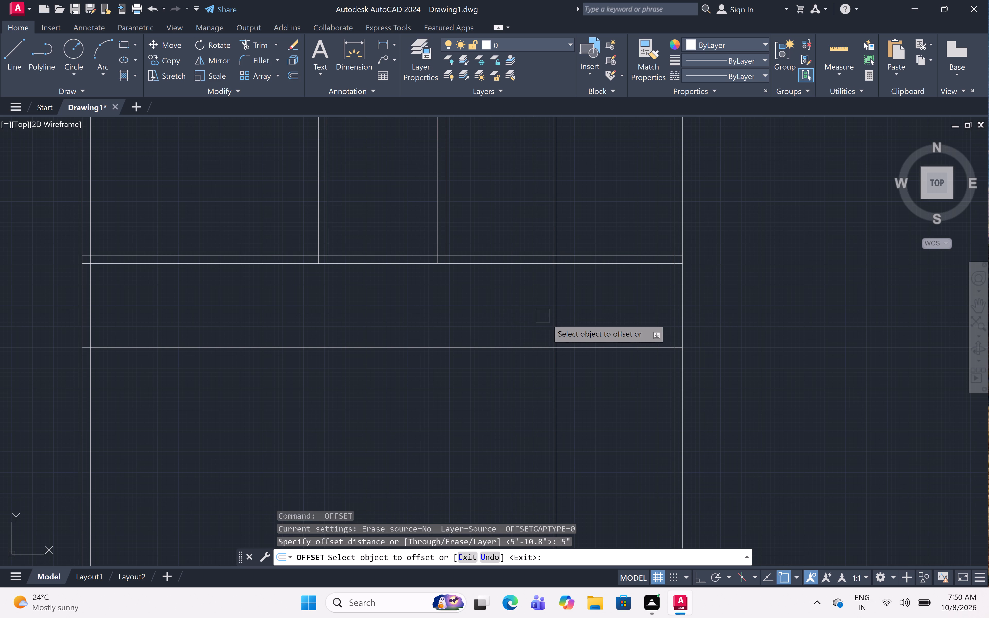
click(557, 324)
click(464, 335)
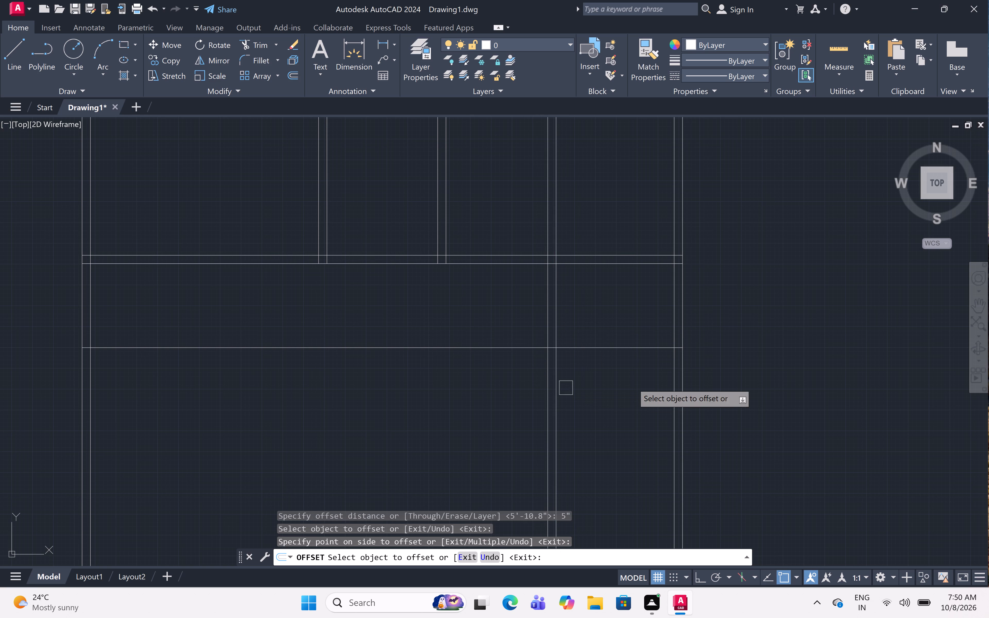
Offset the new horizontal line south of the cross wall 5" southwards to form the second cross wall's thickness.
click(624, 346)
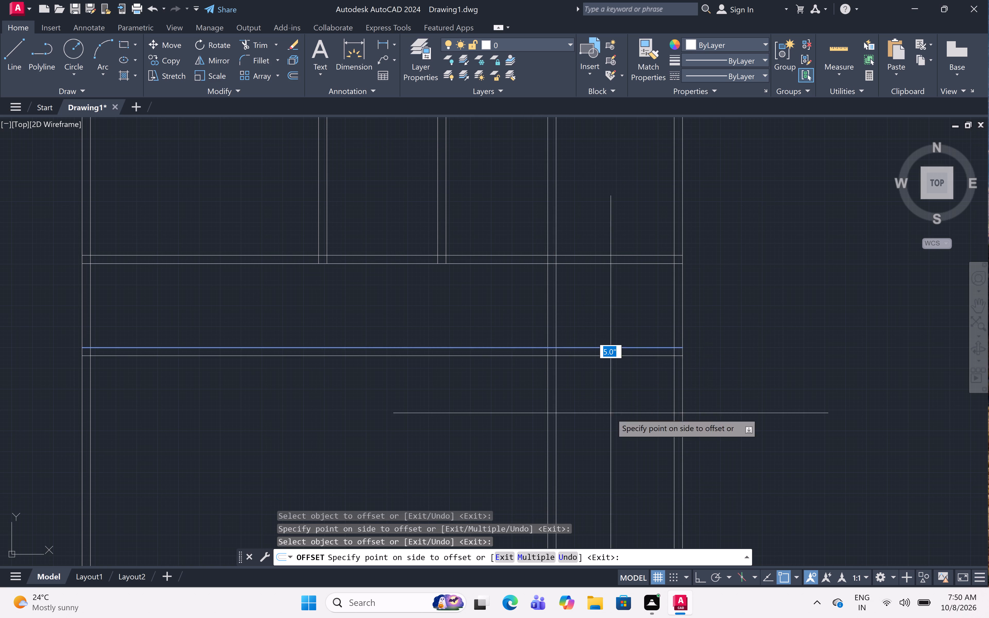
click(611, 413)
key(Escape)
Trim the two new vertical wall lines south of the second cross wall and north of the first cross wall.
key(t)
key(r)
key(space)
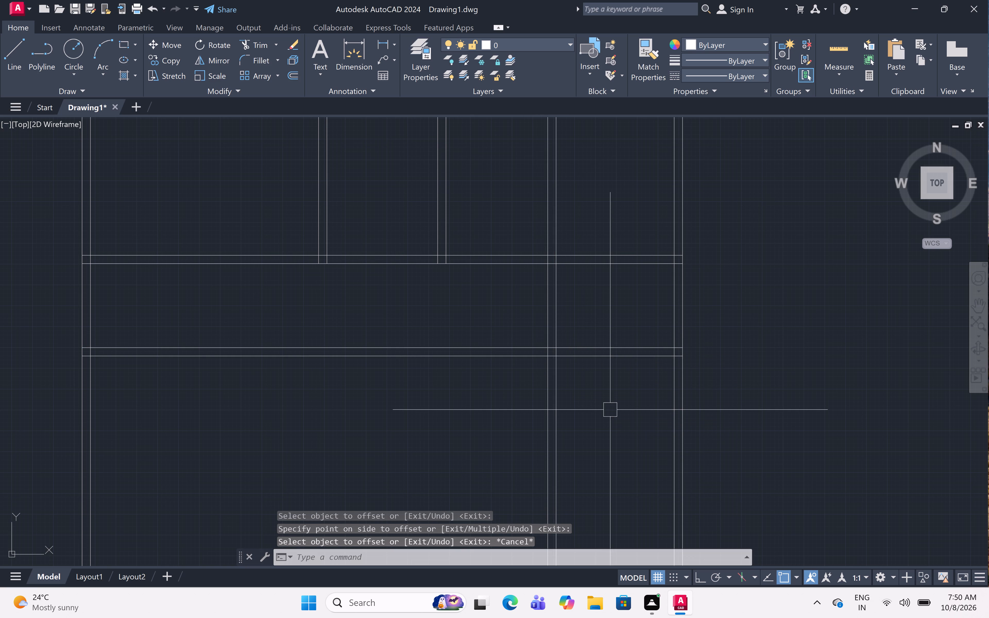
click(593, 387)
click(446, 391)
click(591, 197)
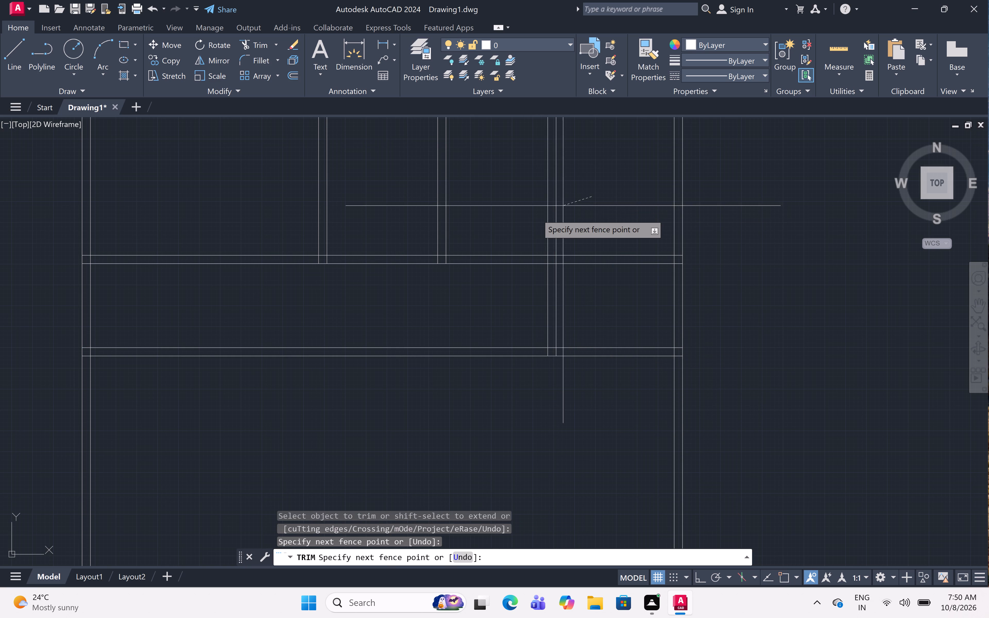
click(536, 213)
scroll(546, 207, down, 2)
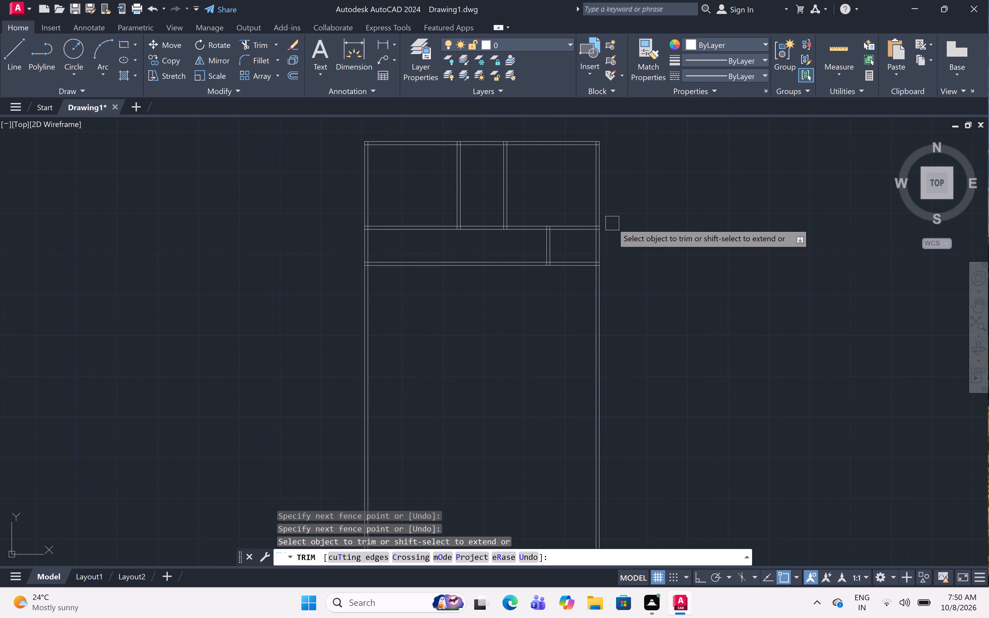
middle_drag(612, 223, 634, 233)
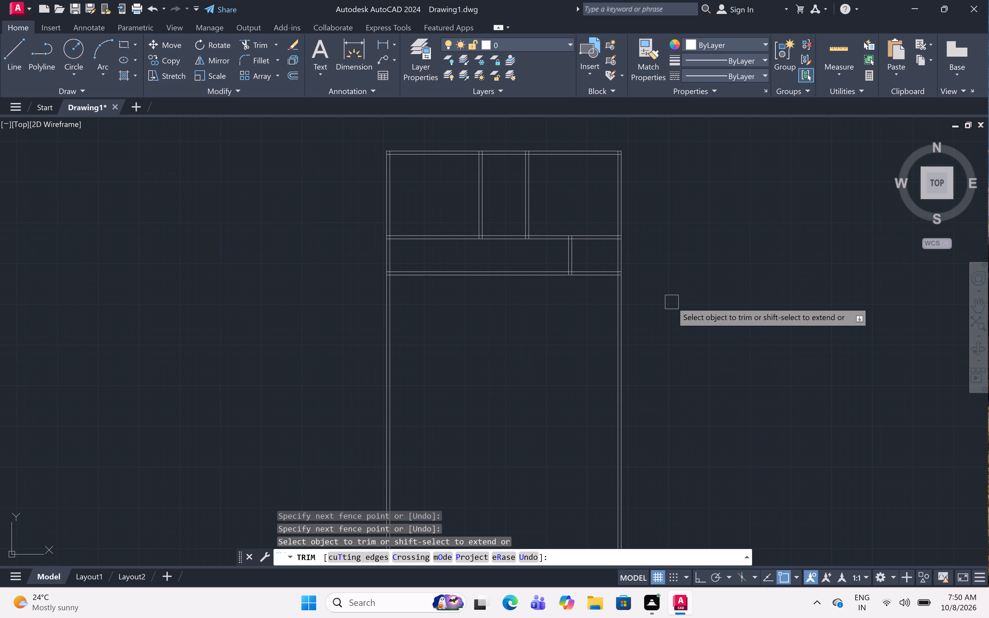
scroll(606, 291, down, 1)
scroll(606, 294, up, 2)
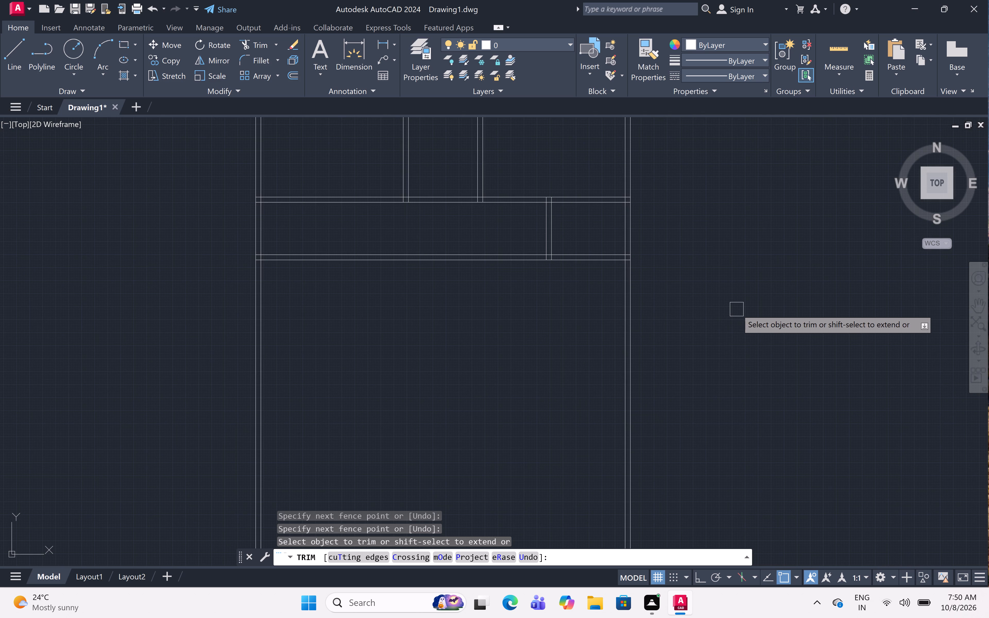
key(Escape)
Offset the south line of the second cross wall 4.2' southwards.
text(off)
key(space)
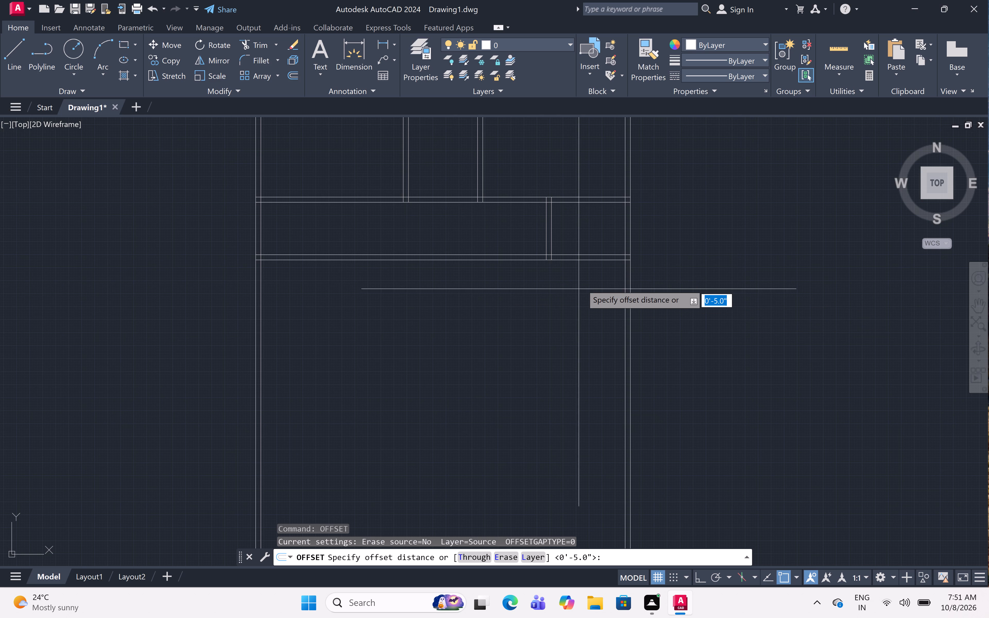
scroll(585, 277, up, 1)
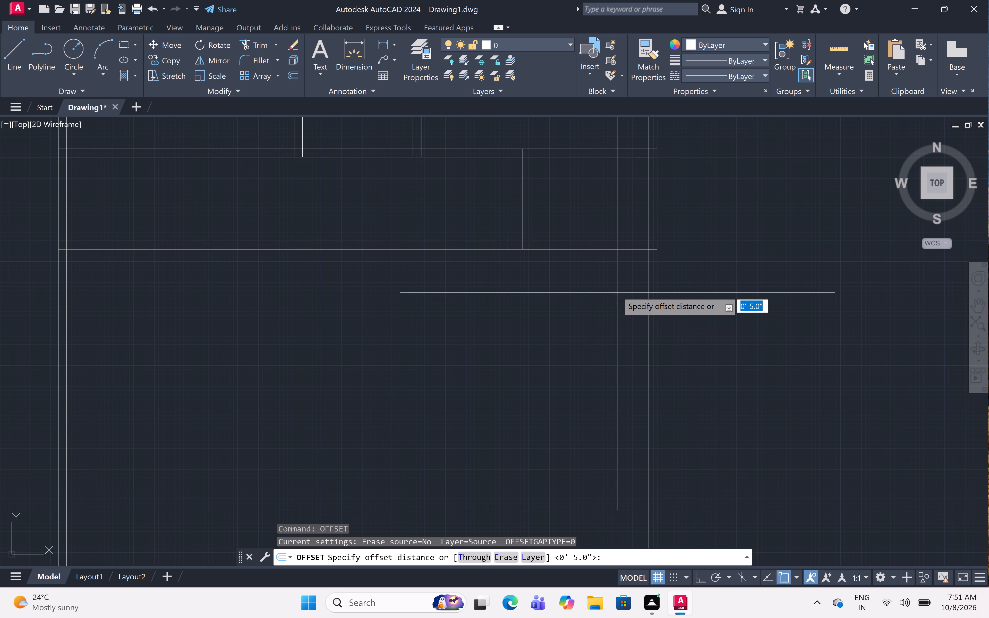
scroll(616, 286, down, 1)
middle_drag(608, 330, 607, 327)
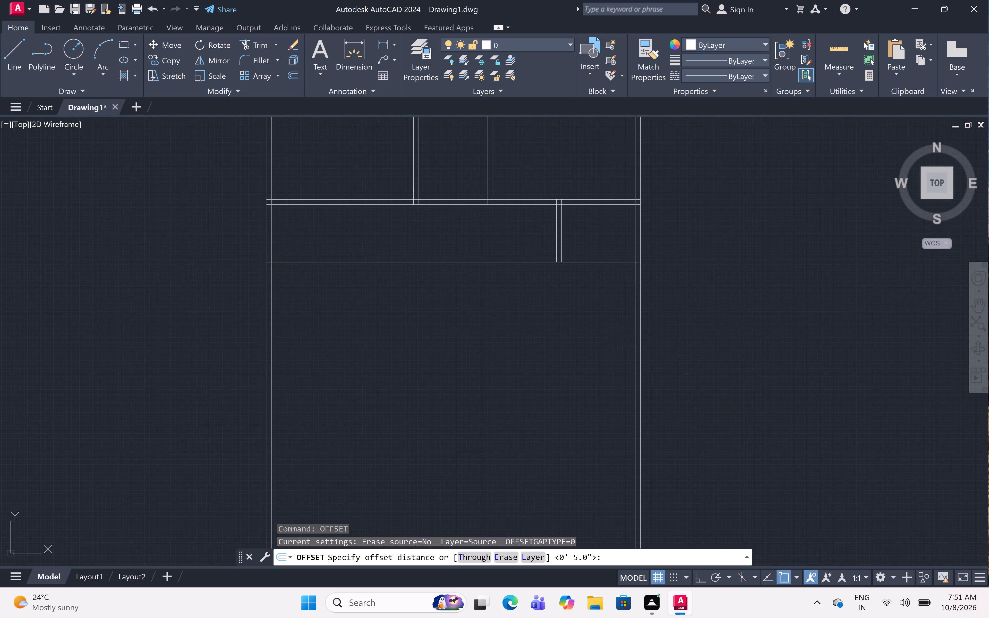
middle_drag(607, 327, 596, 282)
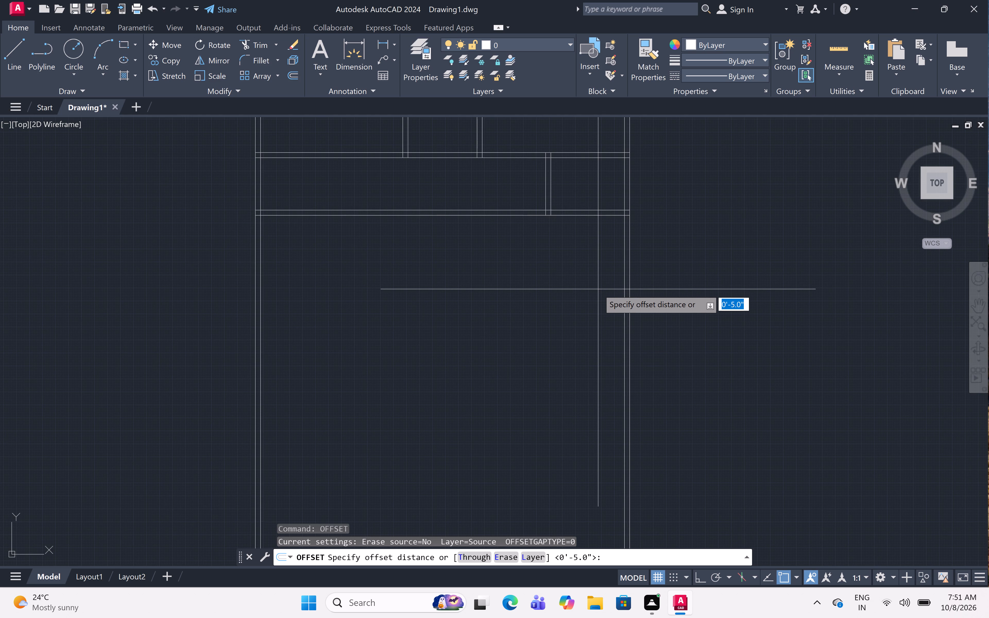
text(4.)
text(2")
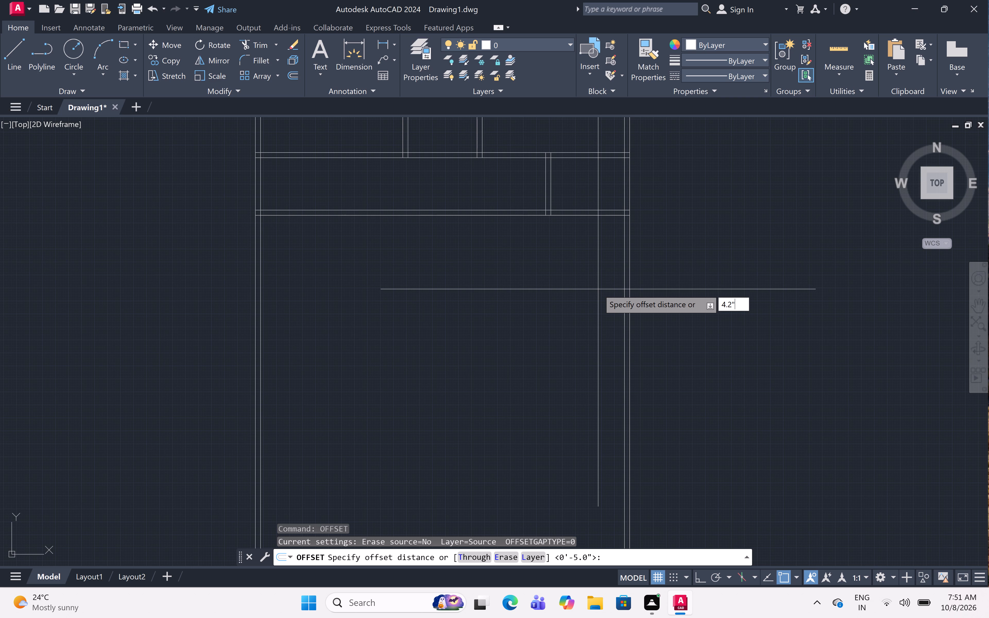
key(BackSpace)
text(')
key(space)
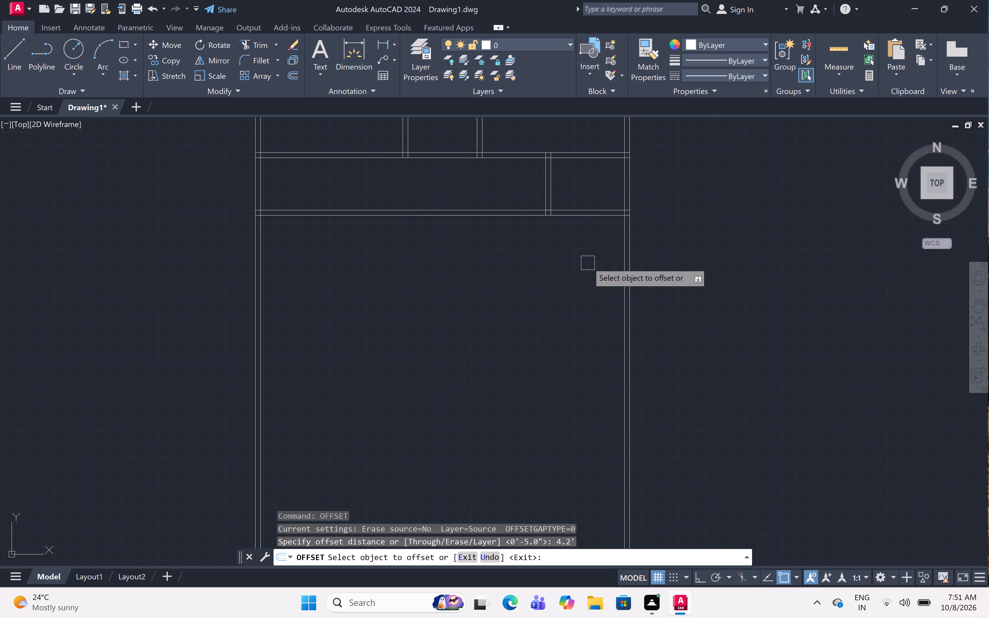
click(588, 216)
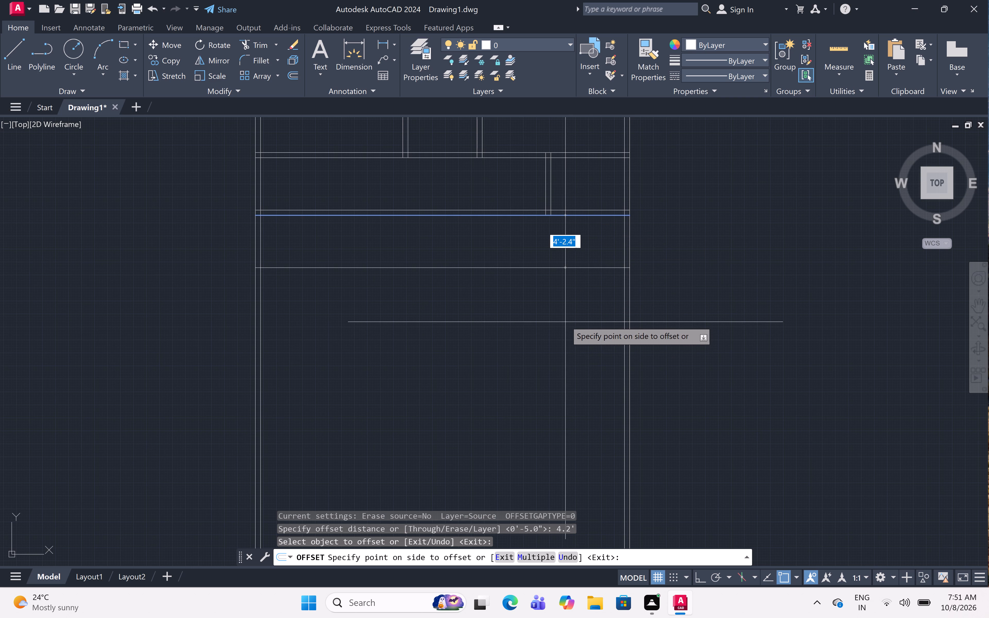
click(566, 317)
key(space)
Offset the inner line of the east outer wall 5.9' westwards into the plan.
key(space)
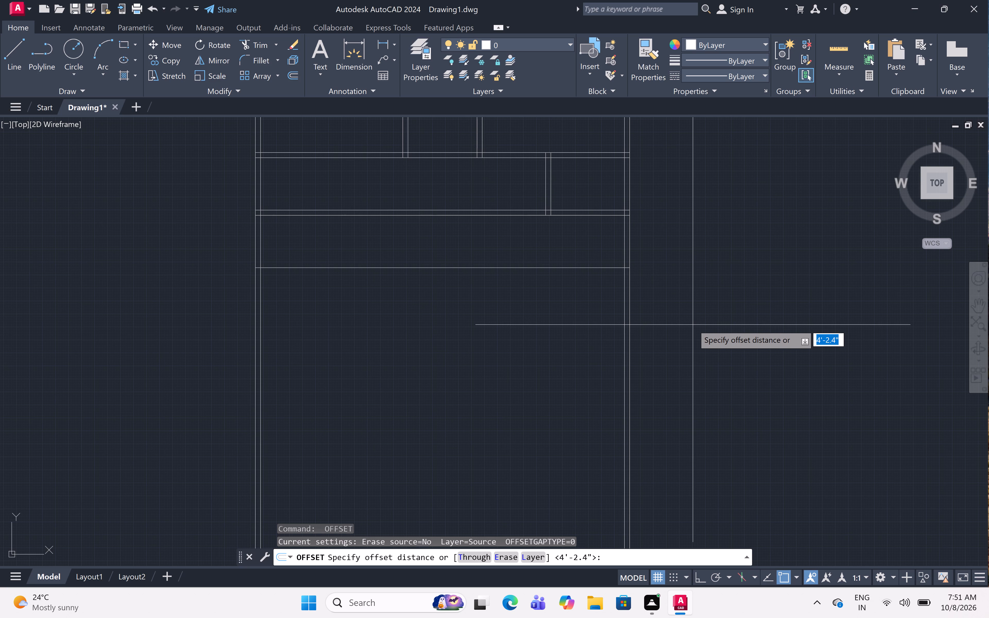
text(5.9')
key(space)
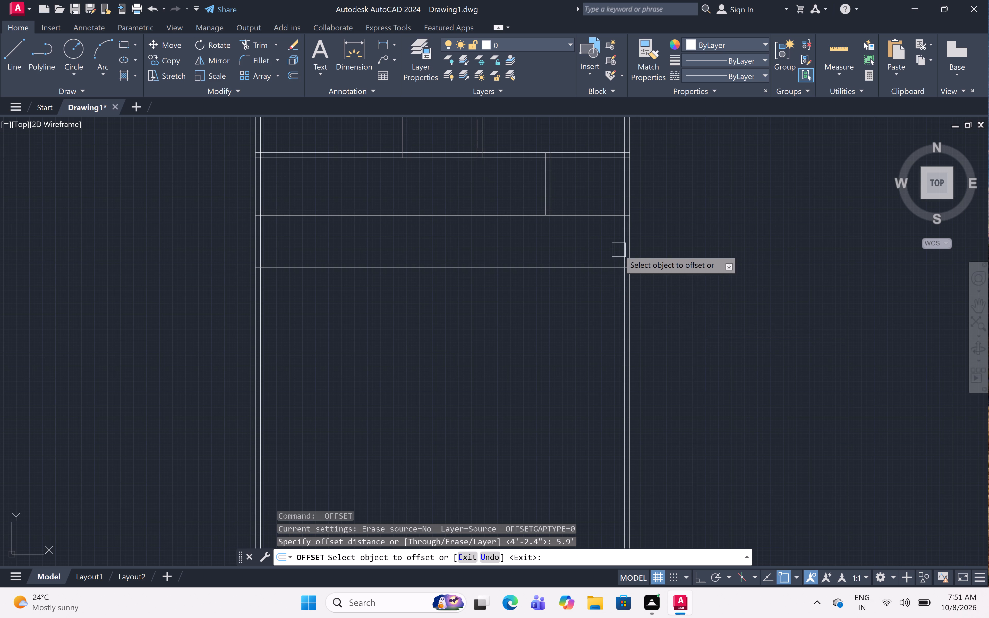
click(620, 251)
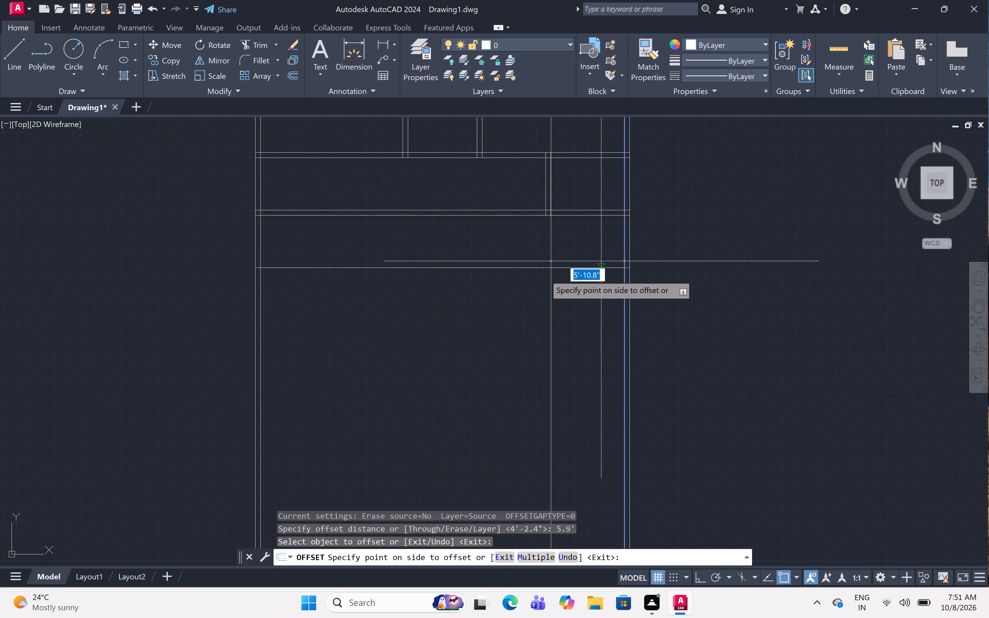
click(537, 276)
key(space)
Offset the new horizontal line south of the second cross wall 5" southwards to form the third cross wall's thickness.
key(space)
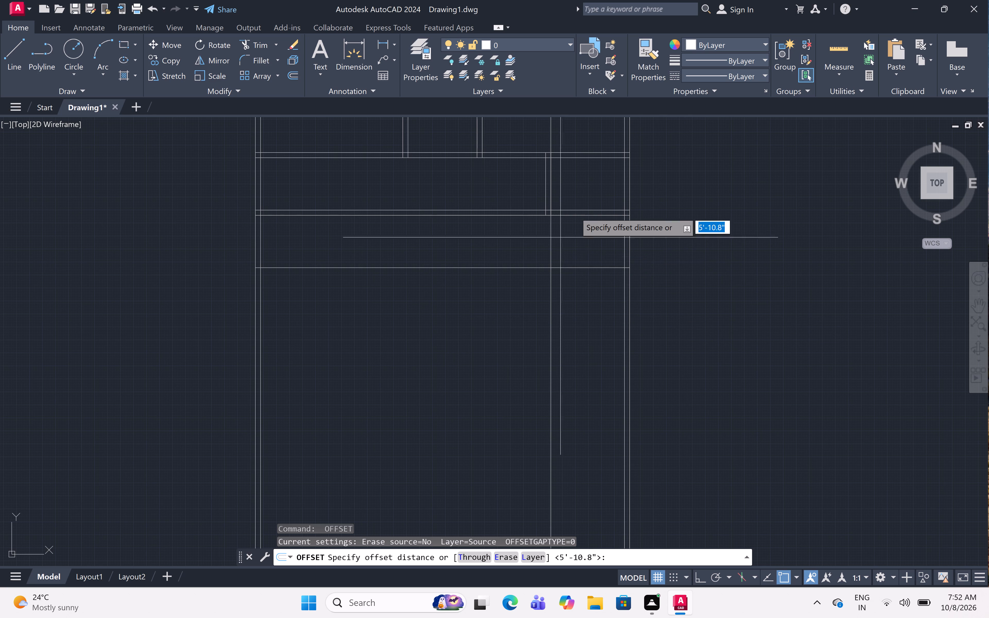
scroll(585, 194, up, 2)
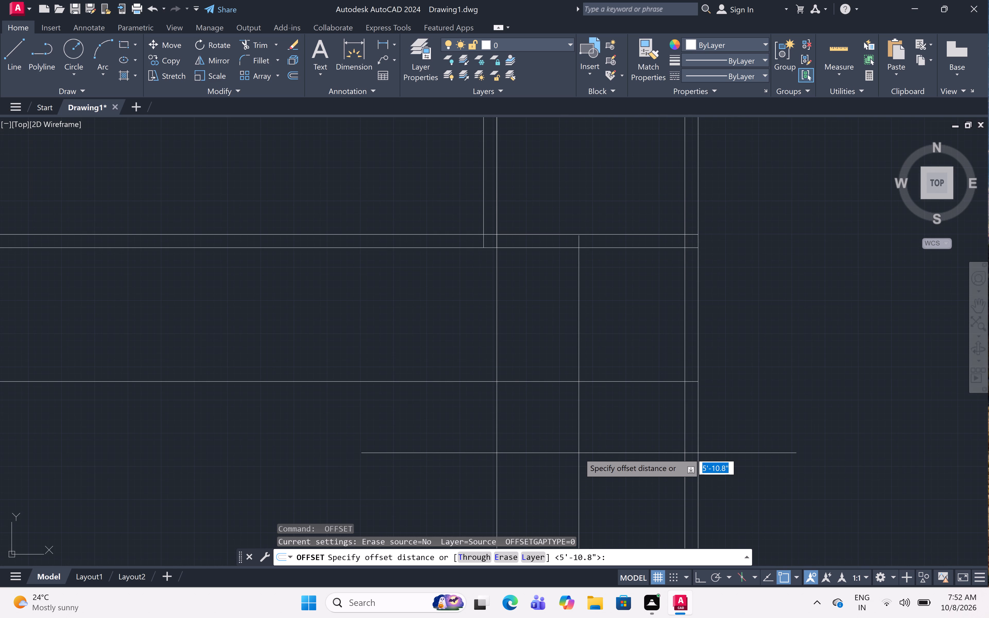
key(5)
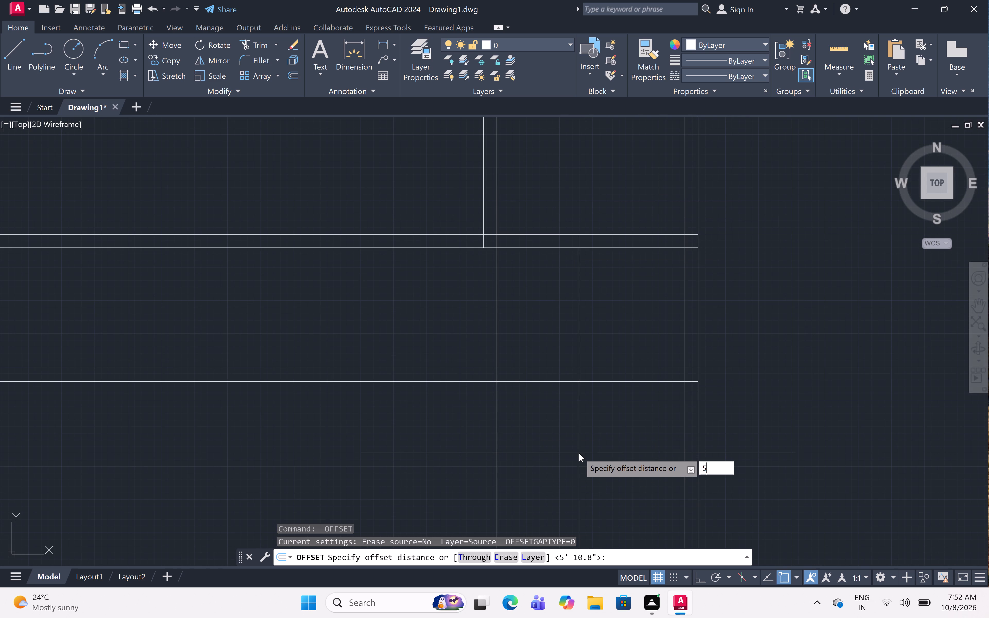
key(shift+quotedbl)
key(space)
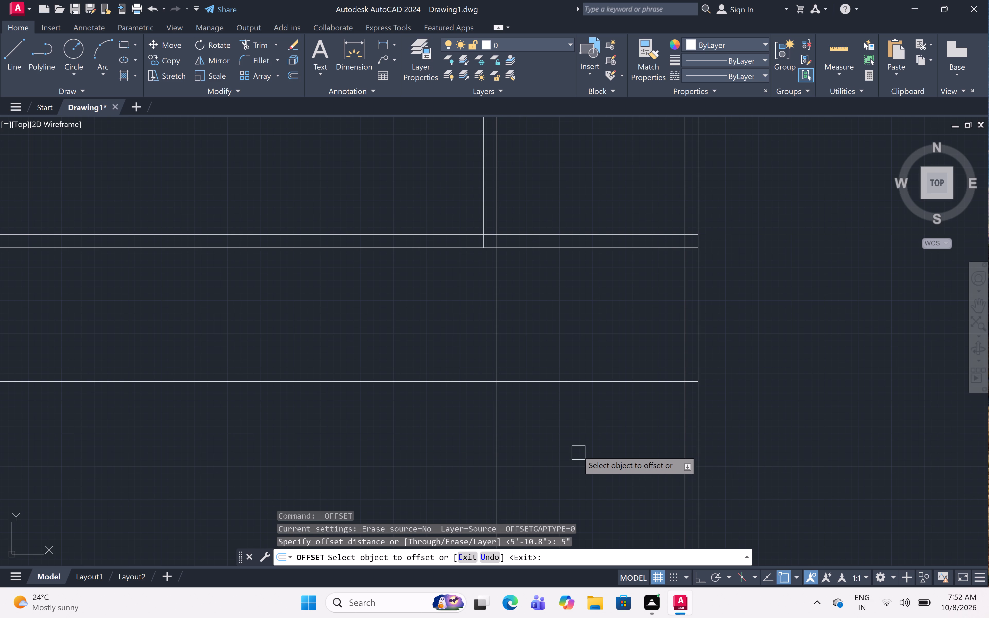
click(559, 383)
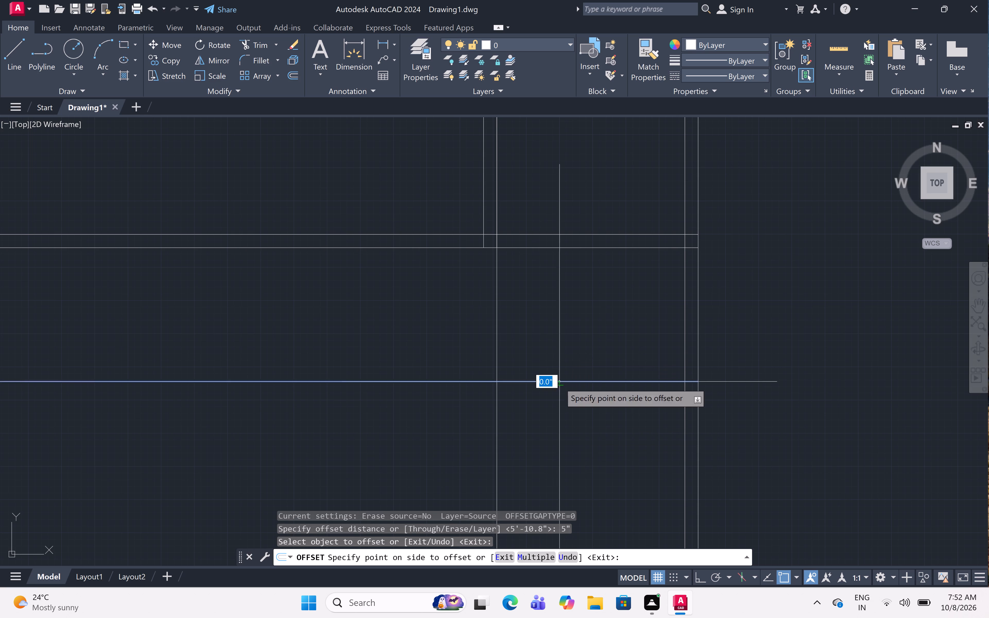
click(551, 436)
Offset the new interior vertical line 5" westwards to form the wall's thickness.
click(496, 311)
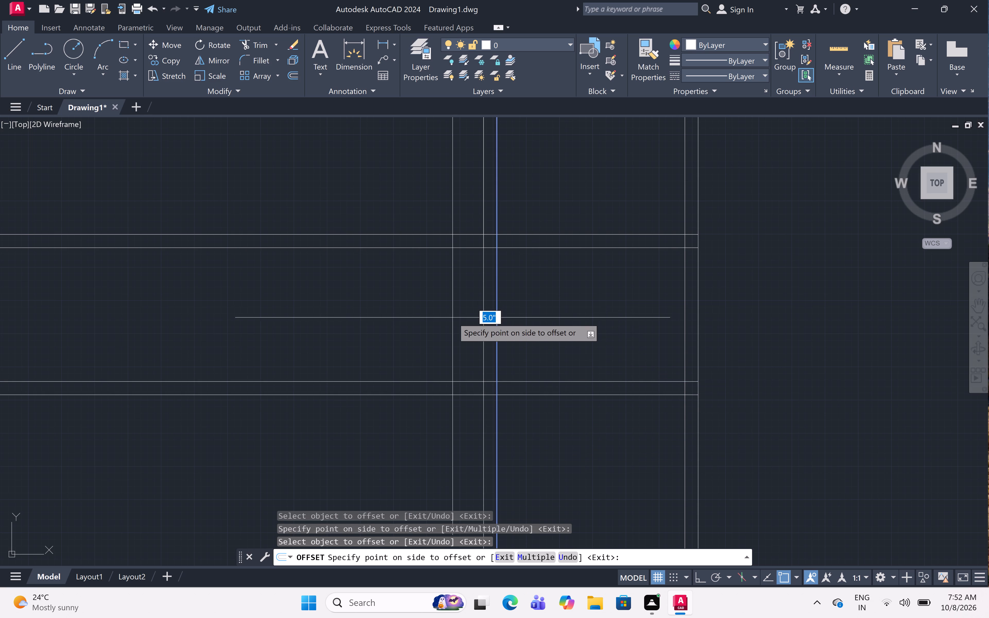
click(451, 317)
scroll(492, 287, down, 3)
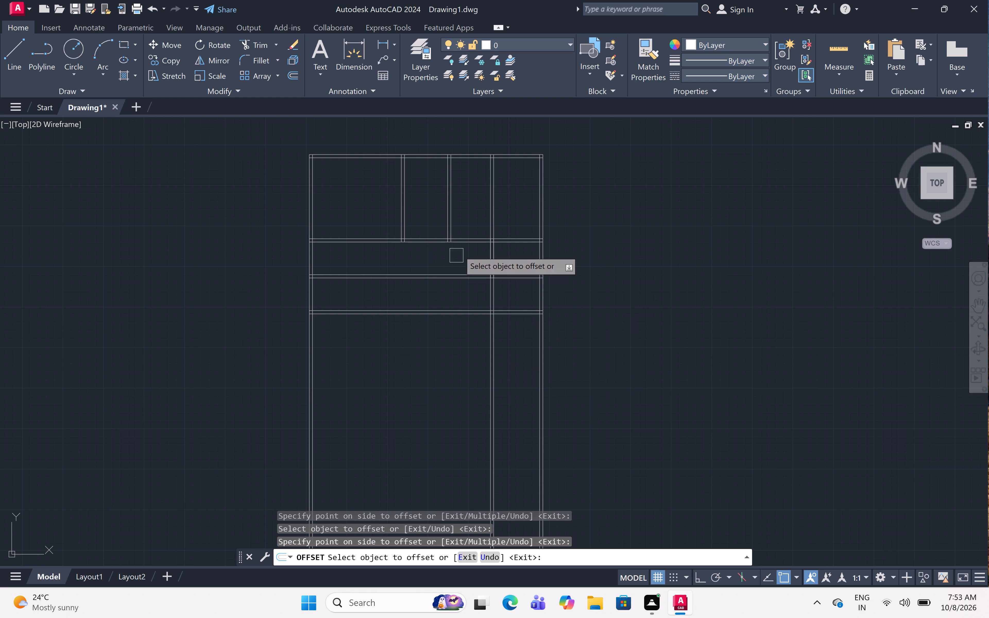
scroll(466, 244, down, 1)
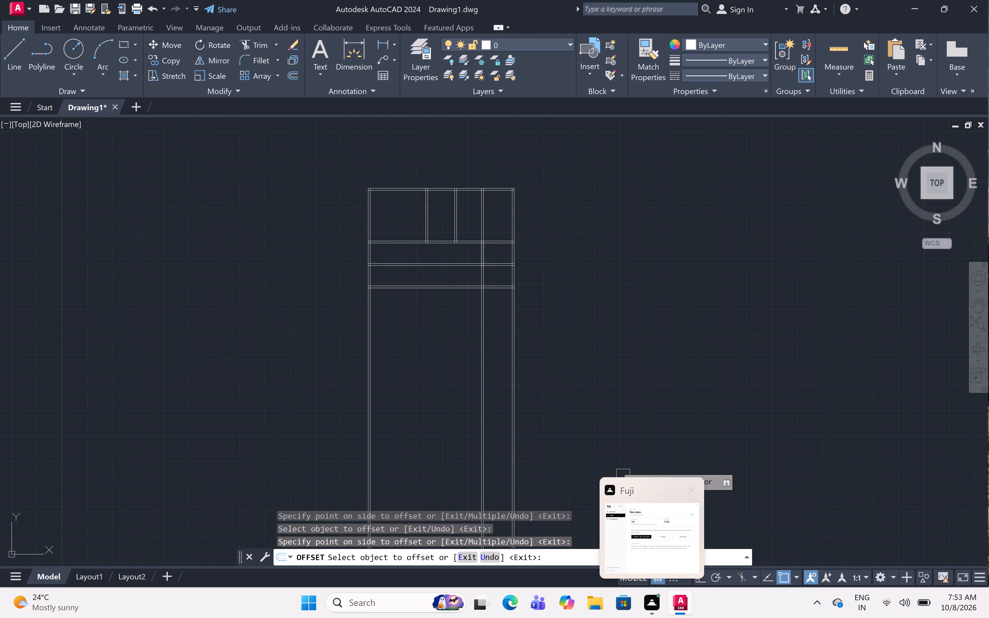
scroll(392, 253, up, 1)
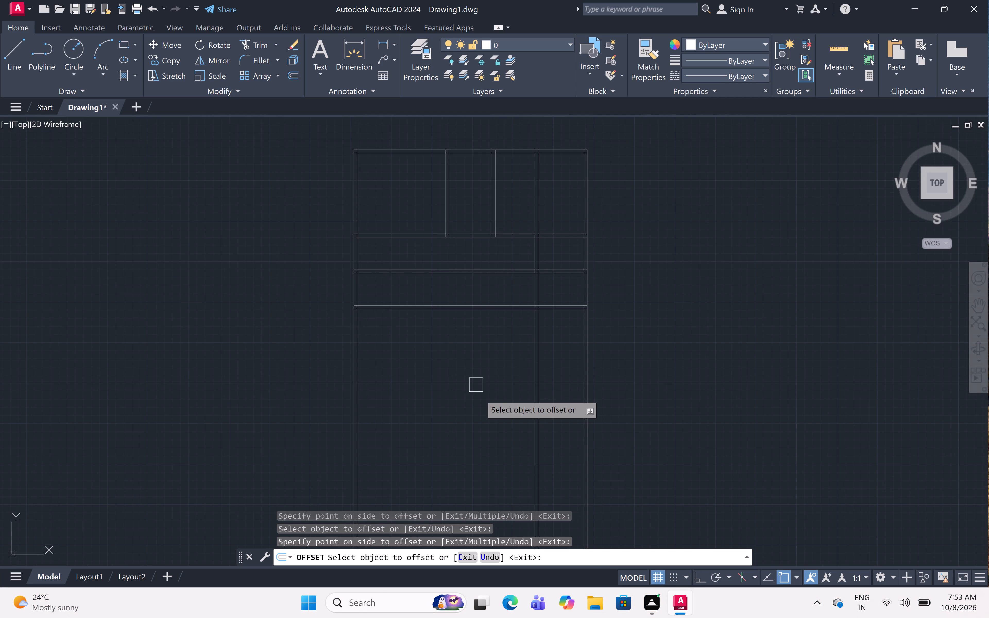
key(Escape)
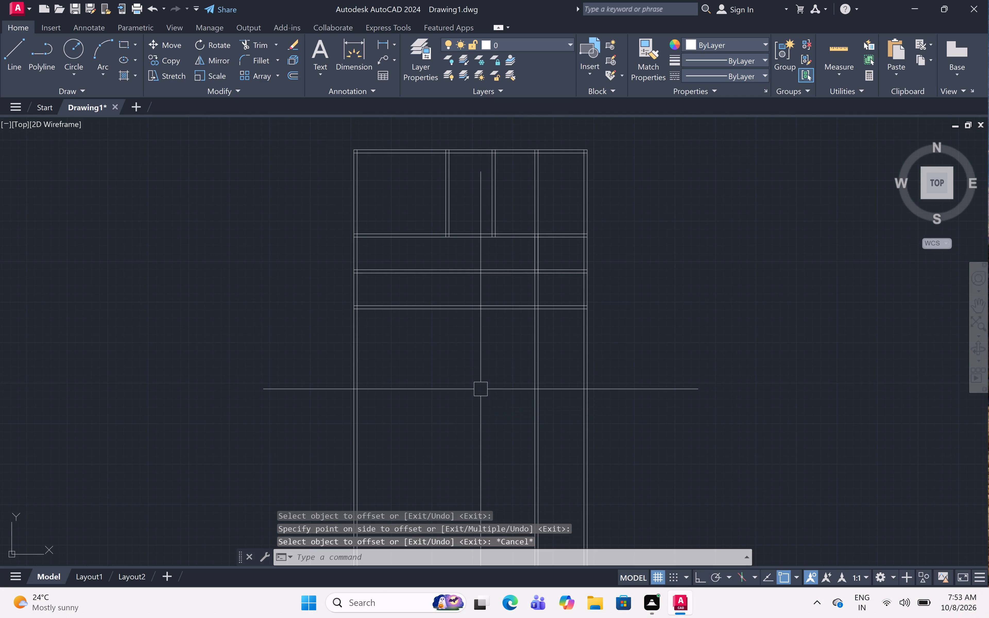
Trim the two new full-length vertical wall lines north of the first cross wall.
text(tr)
key(space)
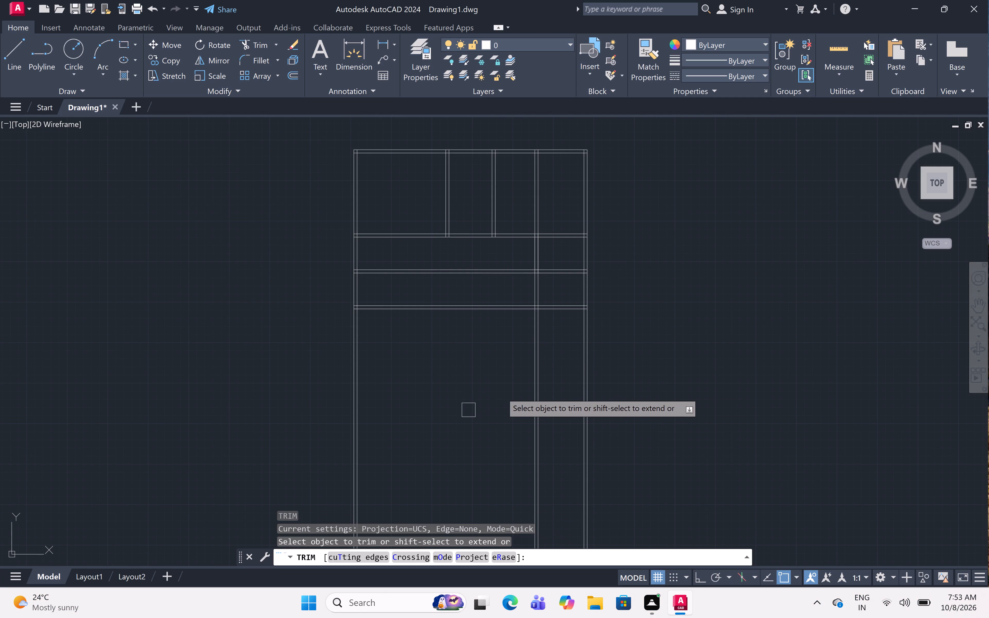
click(556, 384)
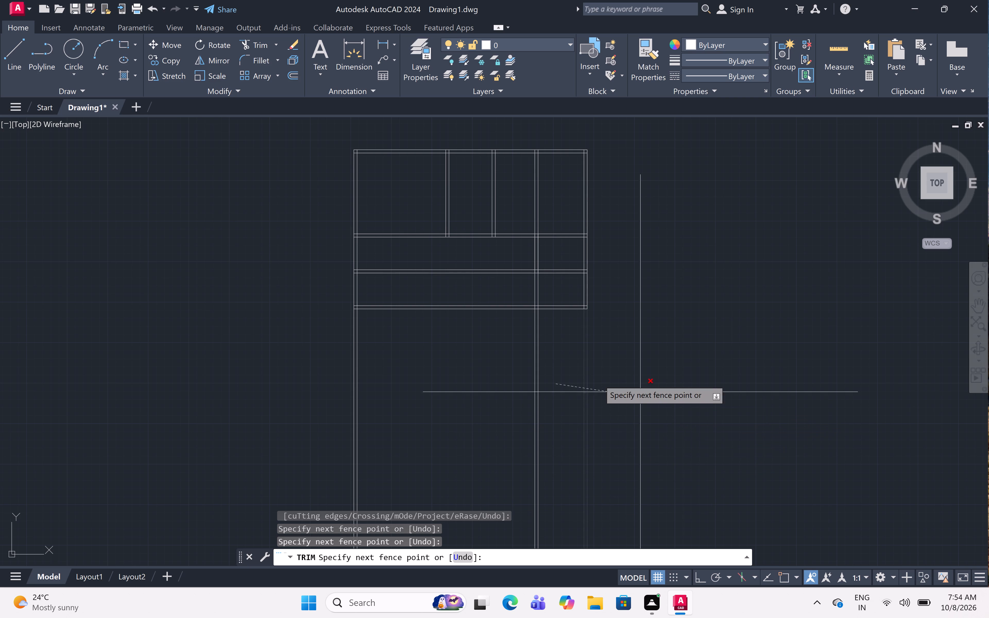
click(573, 362)
scroll(573, 364, down, 1)
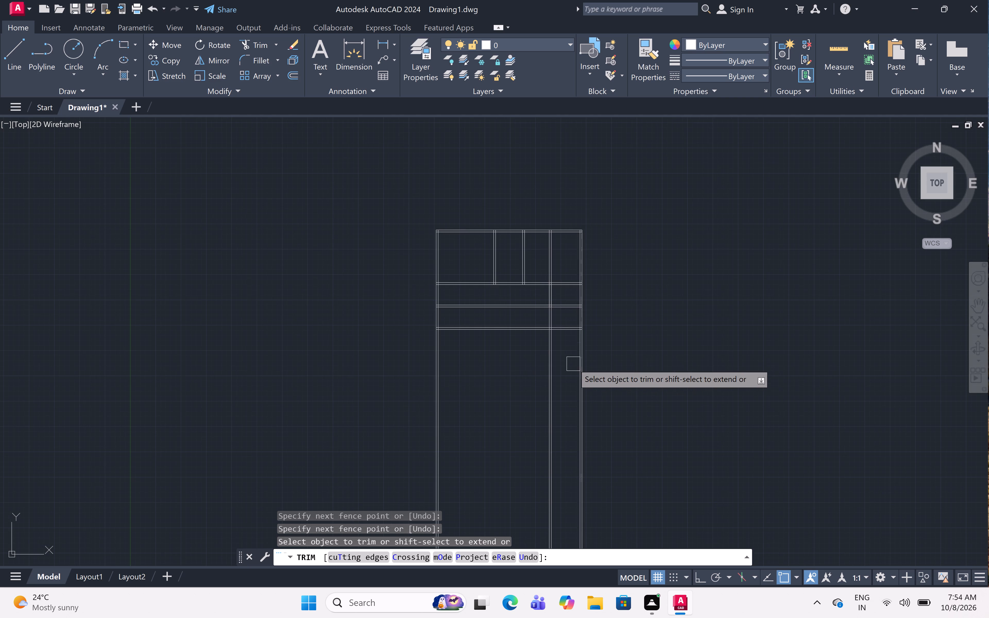
scroll(574, 331, up, 1)
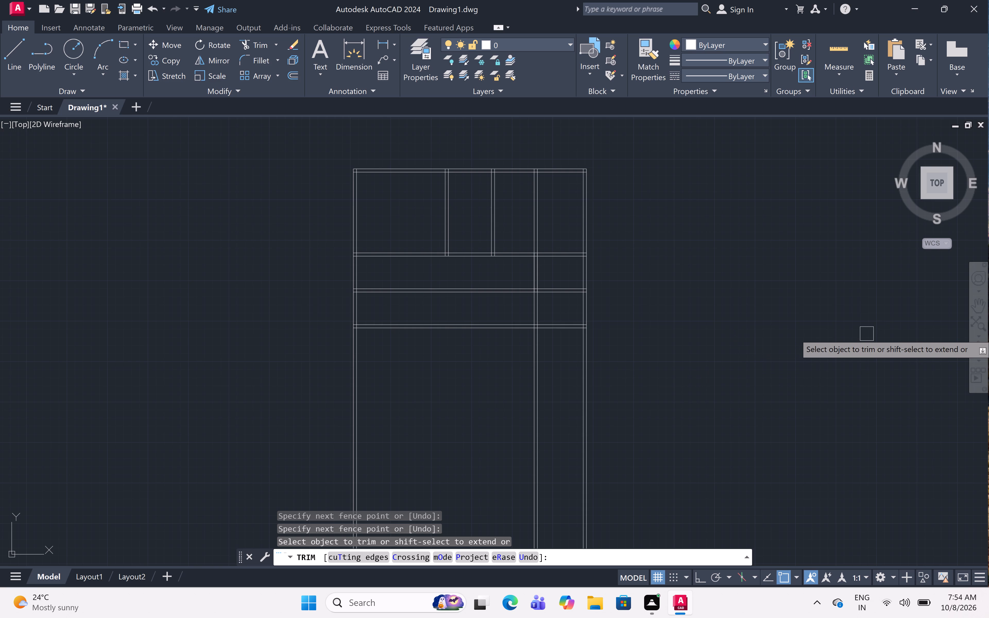
scroll(718, 315, down, 1)
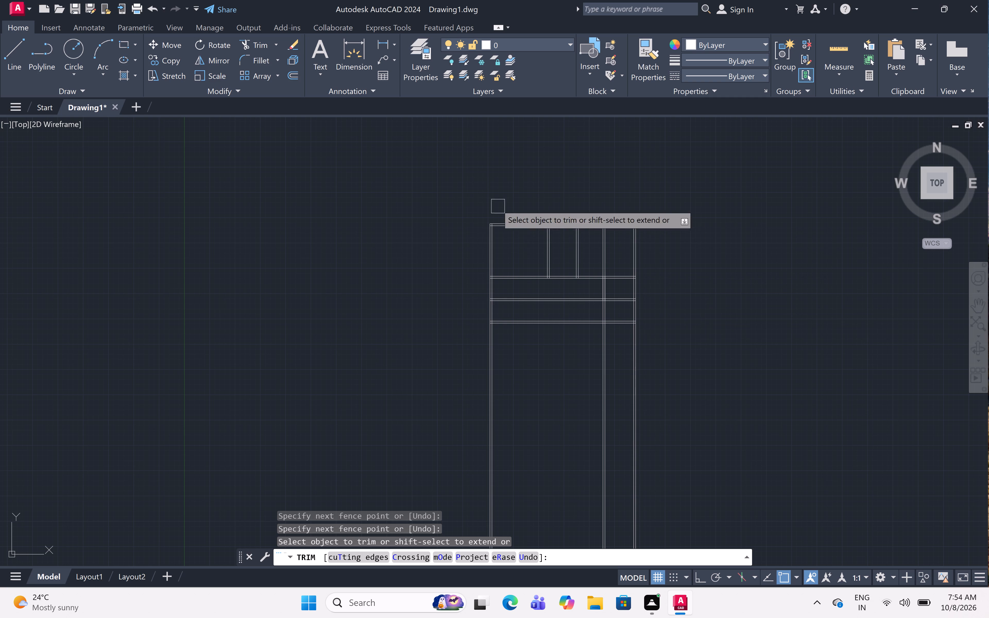
scroll(602, 251, up, 4)
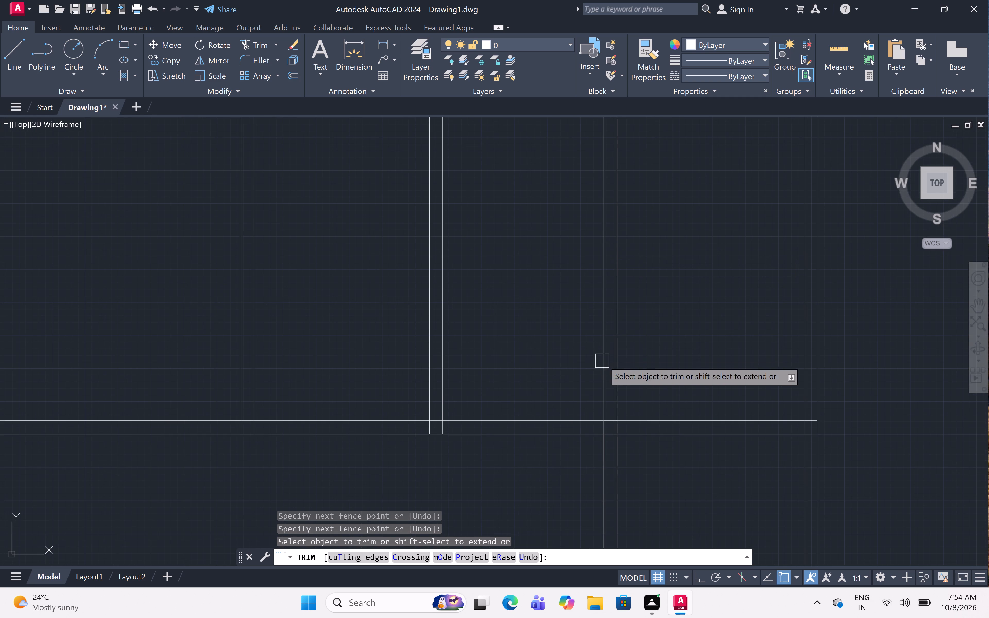
click(647, 348)
click(479, 340)
scroll(553, 295, down, 4)
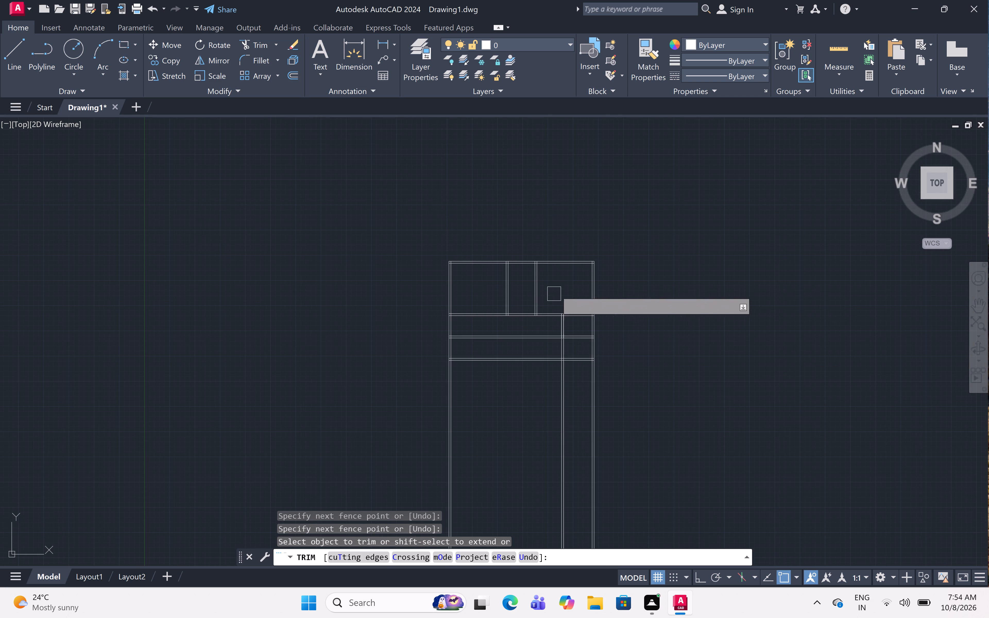
scroll(589, 374, up, 2)
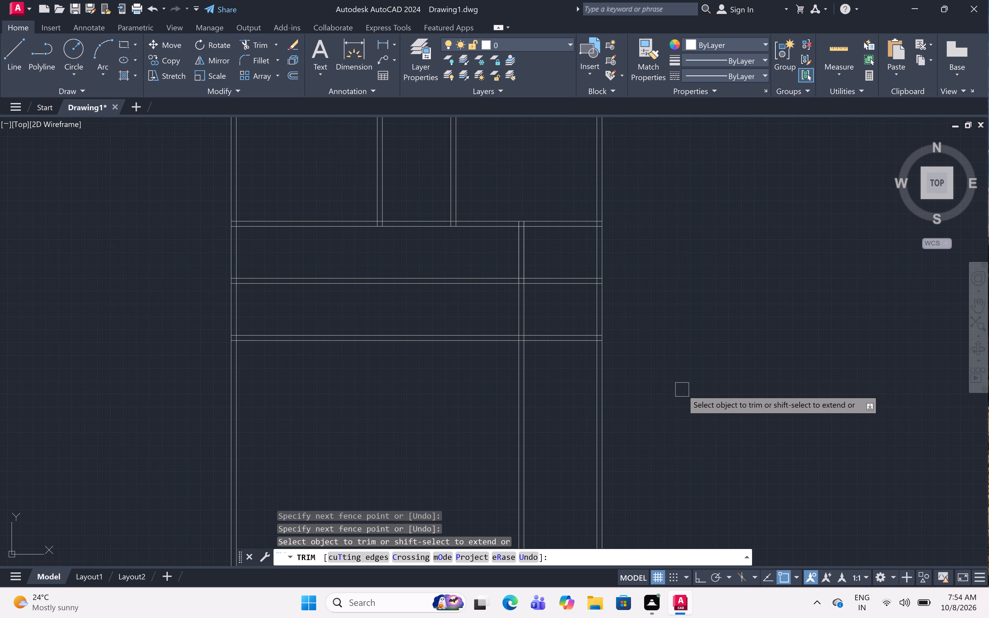
key(Escape)
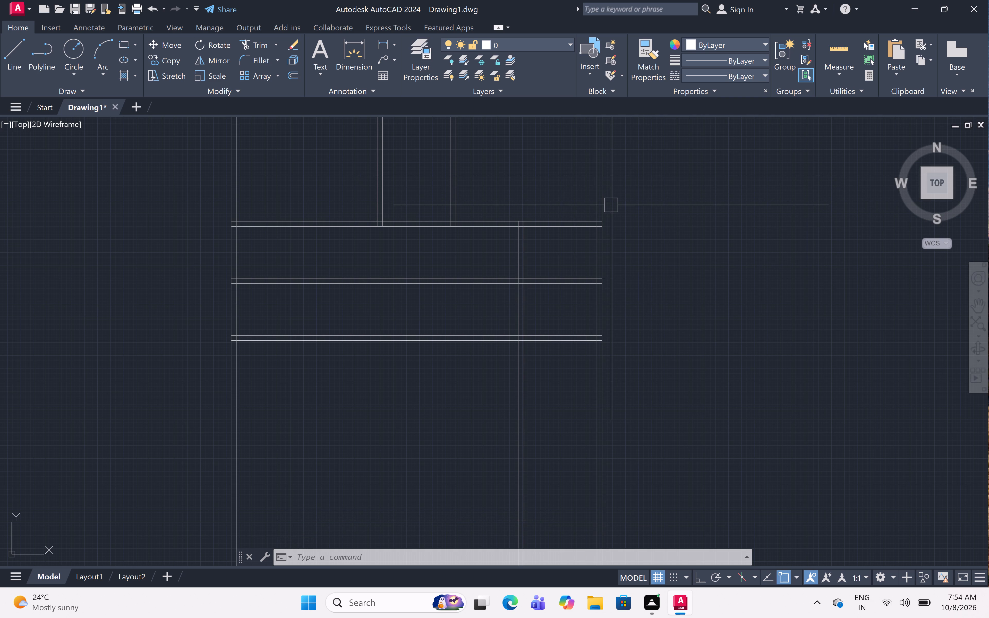
Trim the two new vertical wall lines south of the third cross wall.
text(tr)
key(space)
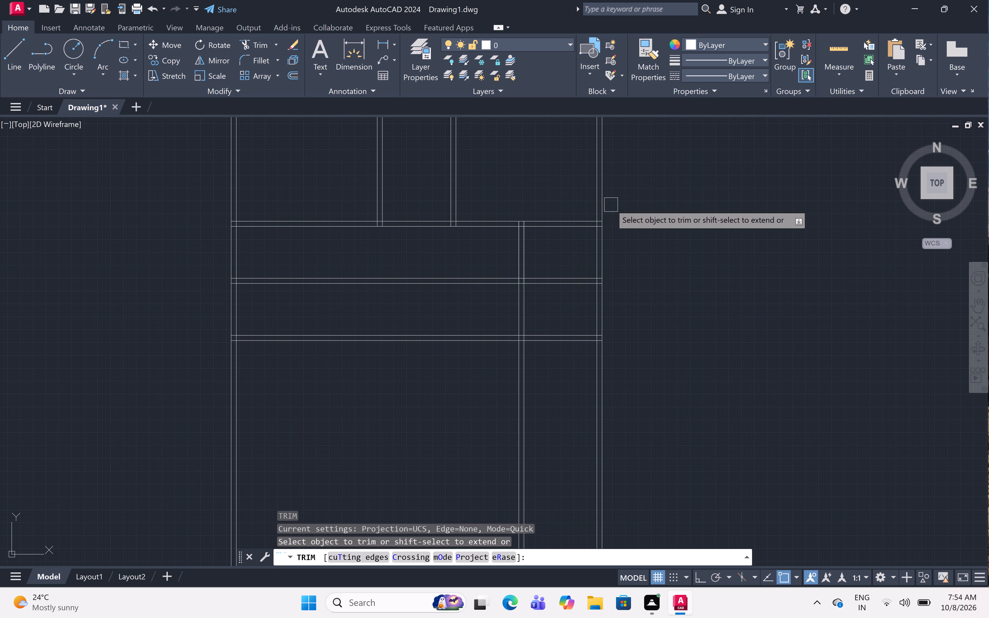
click(537, 359)
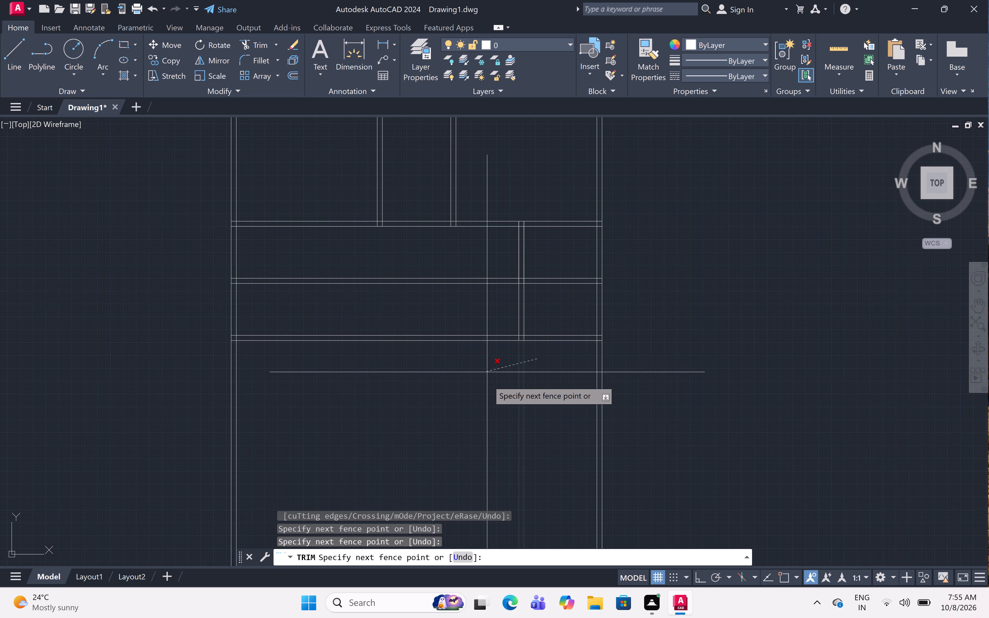
click(489, 375)
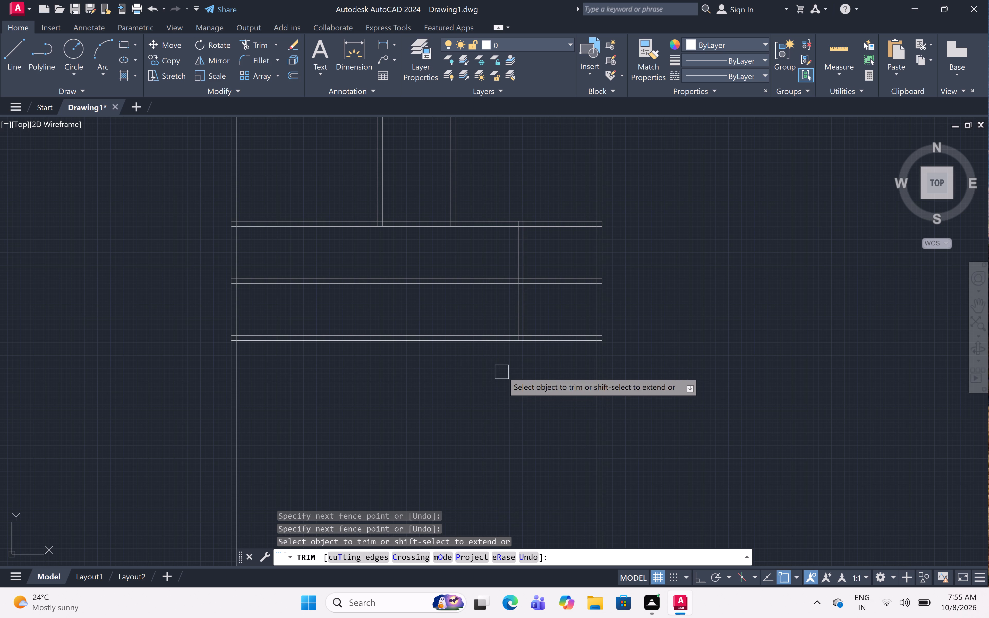
scroll(527, 378, down, 1)
scroll(559, 481, up, 2)
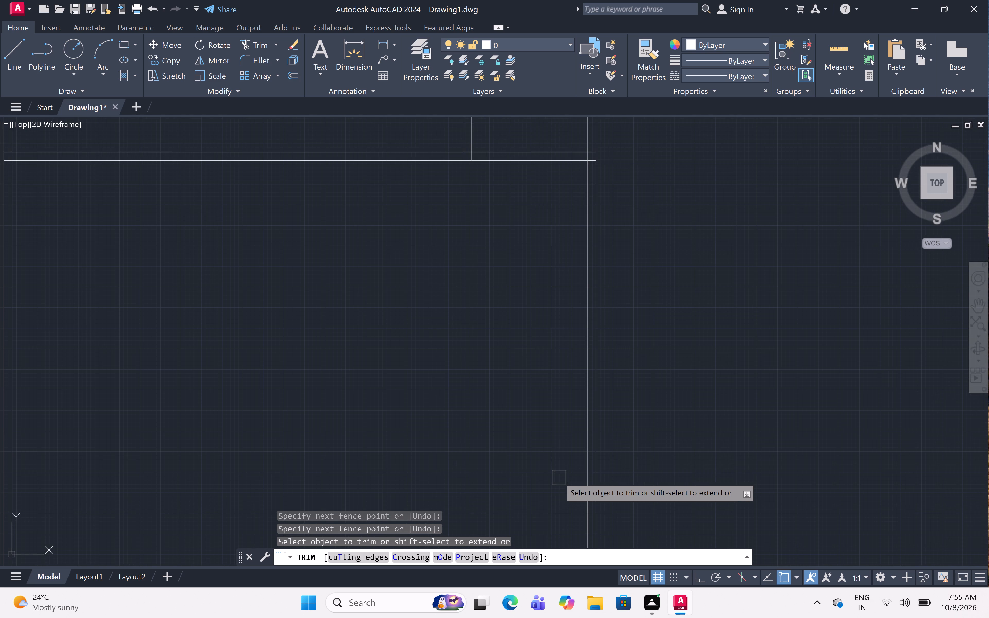
Offset the third cross wall's south line 9.2' southwards to position the fourth cross wall.
scroll(531, 417, down, 1)
middle_drag(456, 394, 542, 414)
key(Escape)
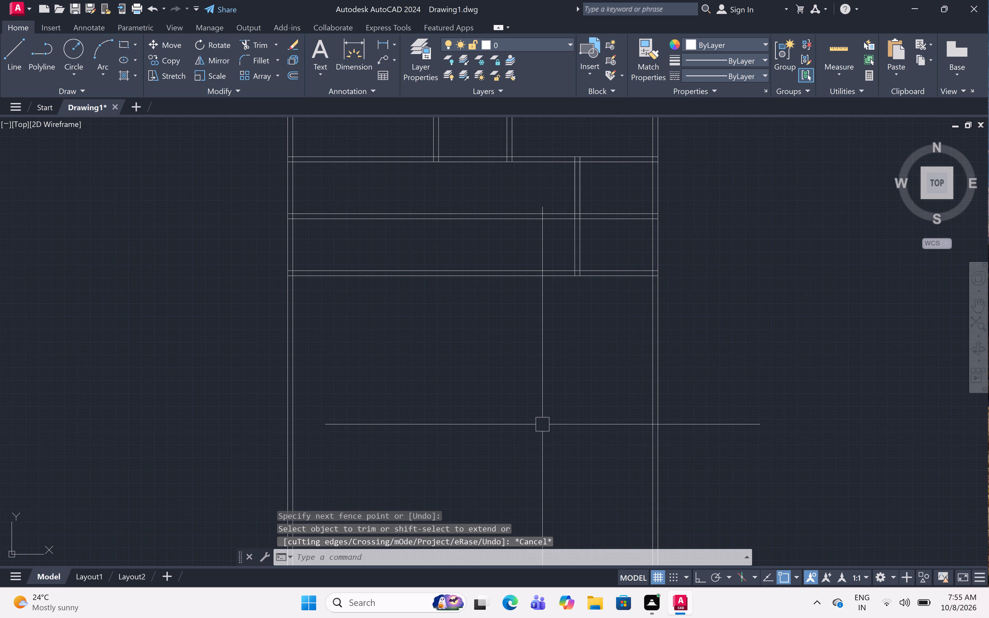
text(off)
key(space)
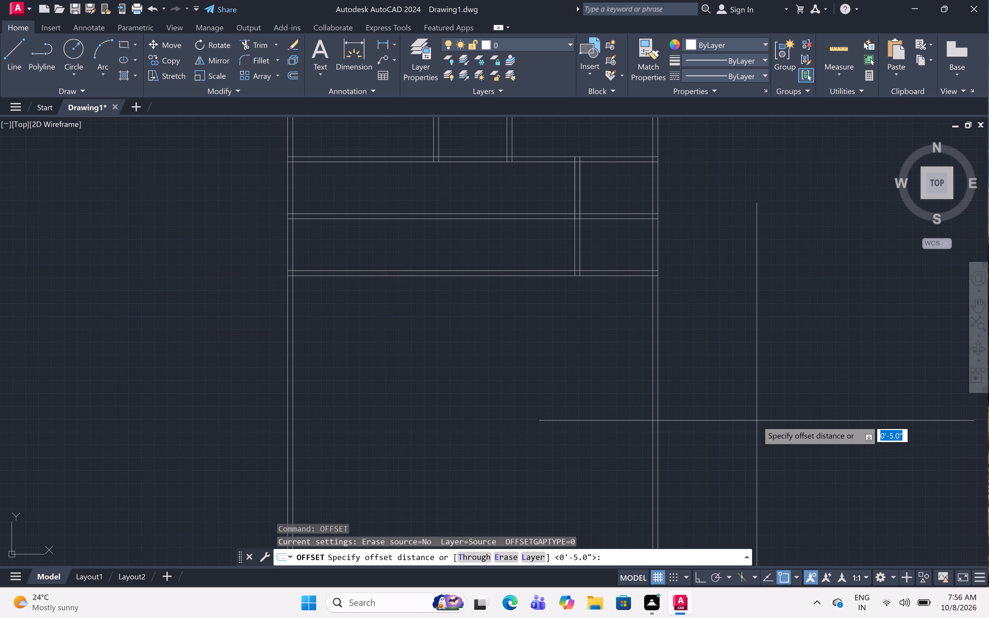
text(9.)
key(2)
key(shift+quotedbl)
key(BackSpace)
text(')
key(space)
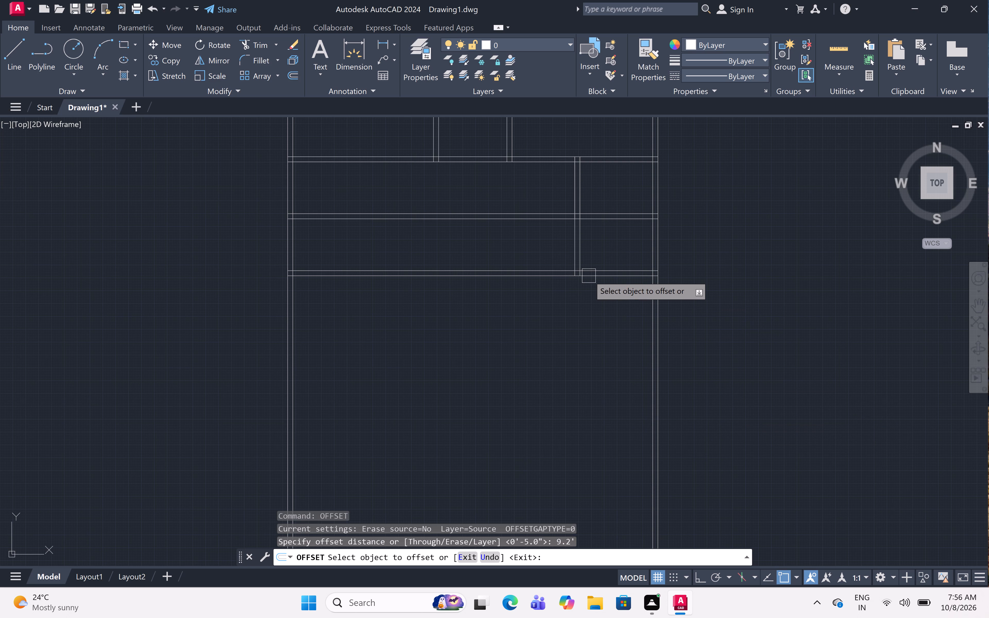
click(596, 281)
drag(571, 411, 572, 414)
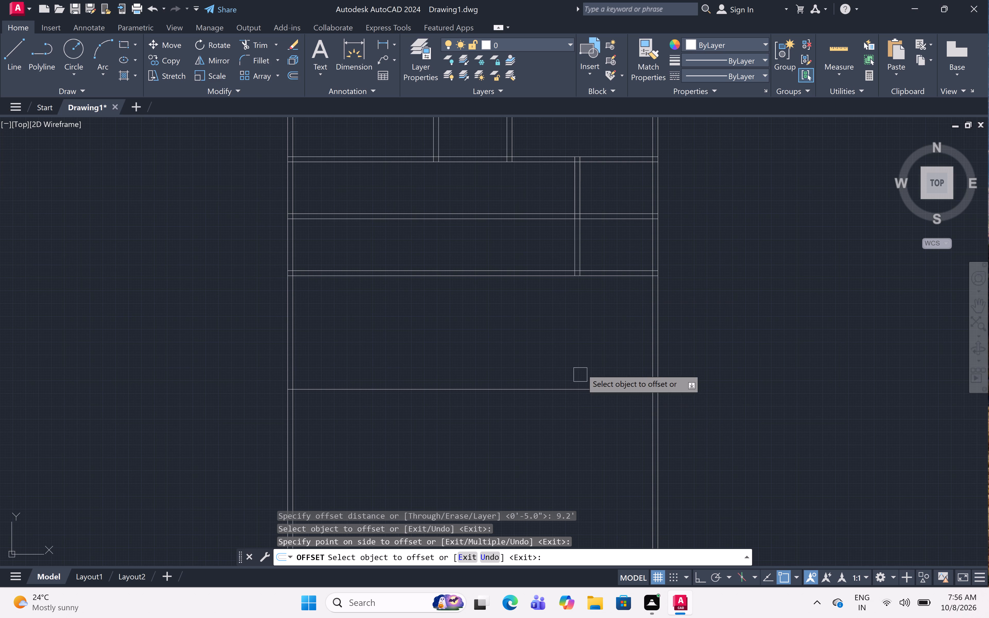
key(space)
Offset the east exterior wall's inner line 8.4' westwards to position a new interior vertical wall.
key(space)
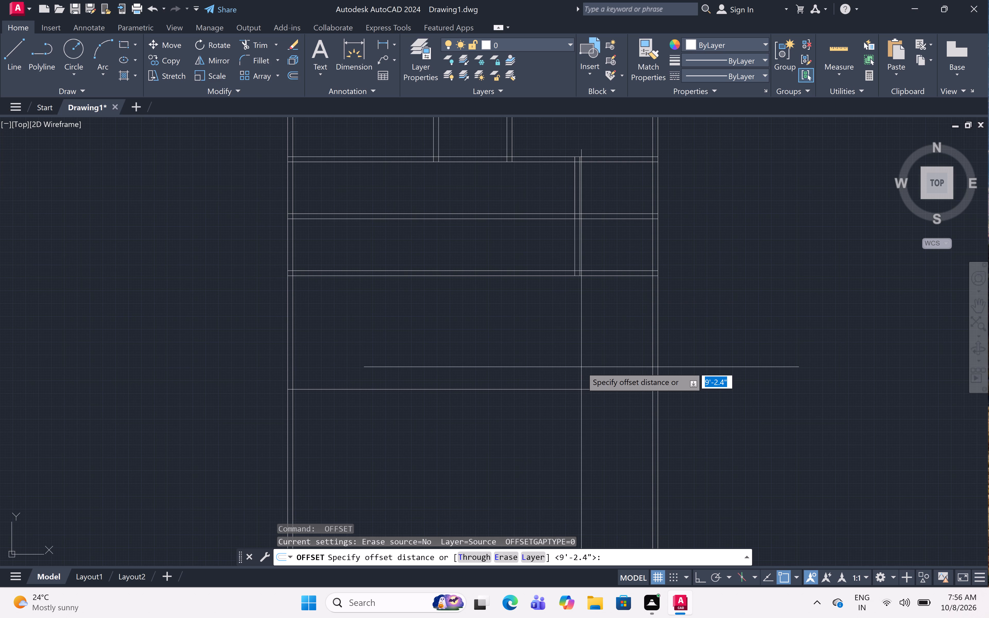
key(8)
key(period)
text(4')
key(space)
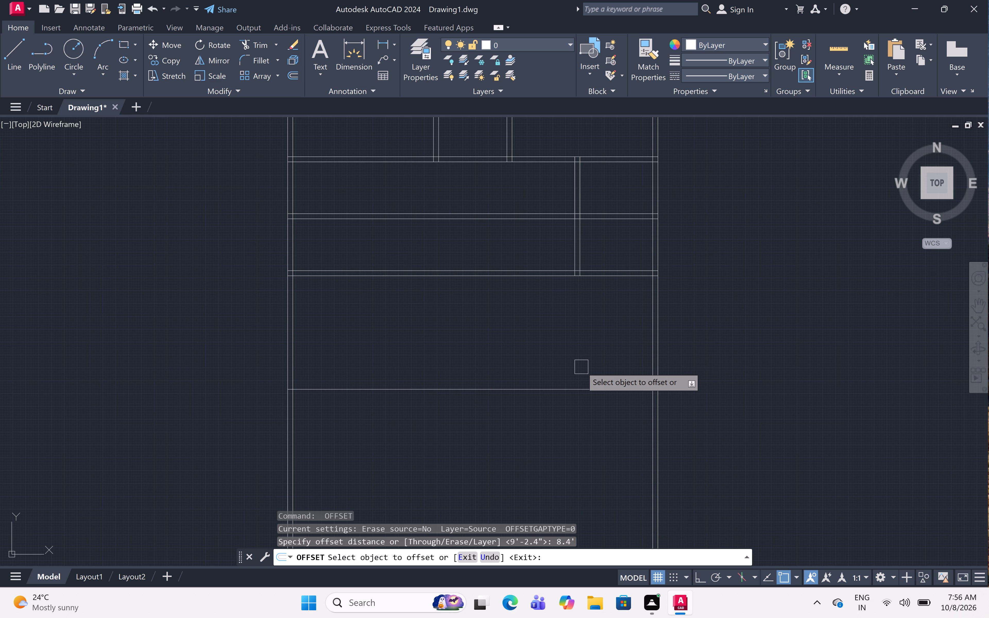
click(647, 333)
click(447, 319)
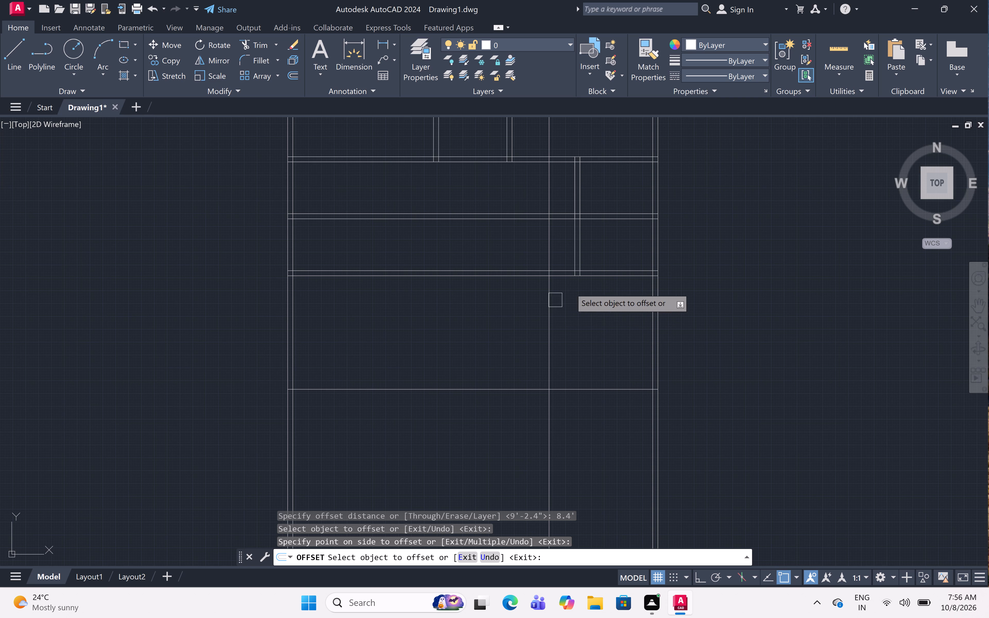
scroll(585, 300, up, 2)
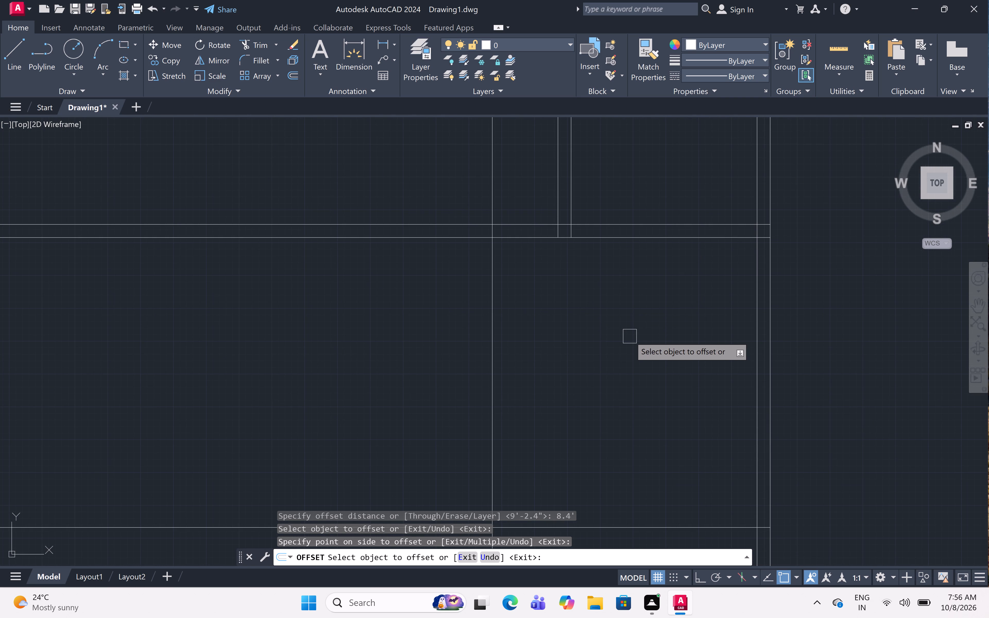
key(Escape)
Trim the new full-length vertical line north of the third cross wall.
text(tr)
key(space)
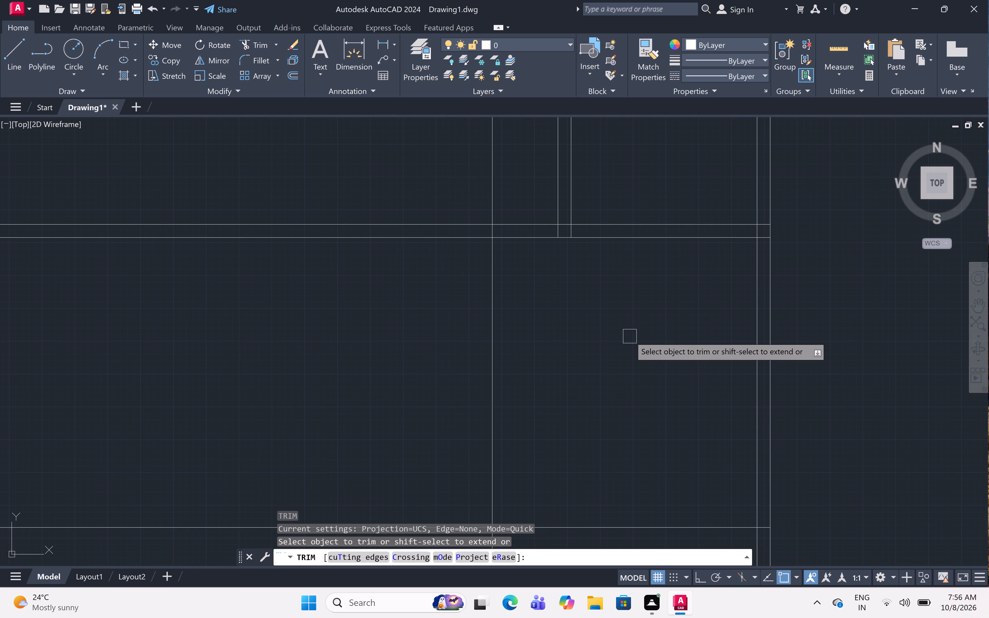
click(489, 170)
scroll(489, 171, down, 4)
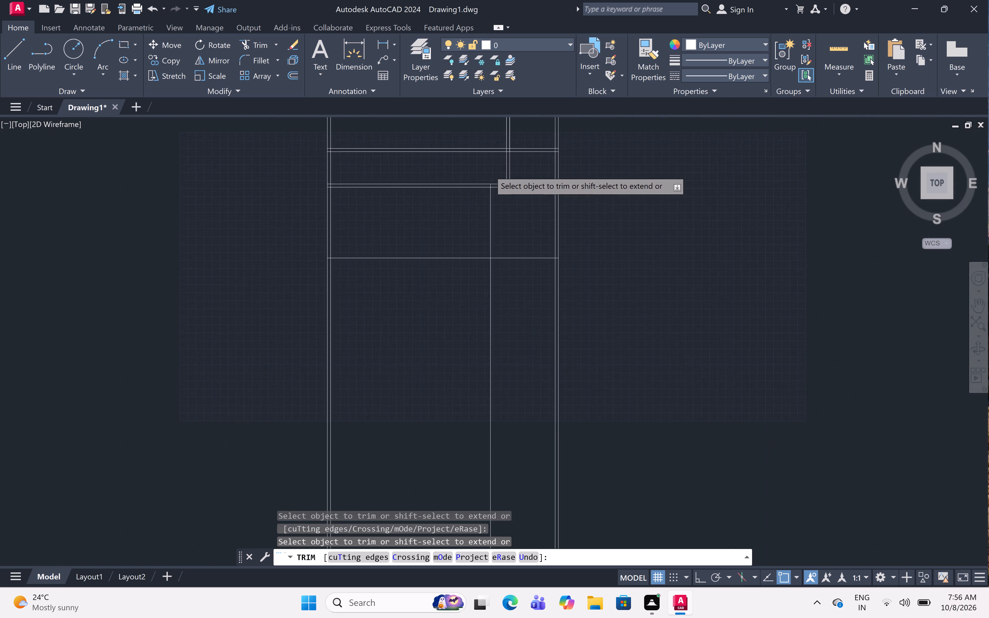
scroll(512, 167, up, 3)
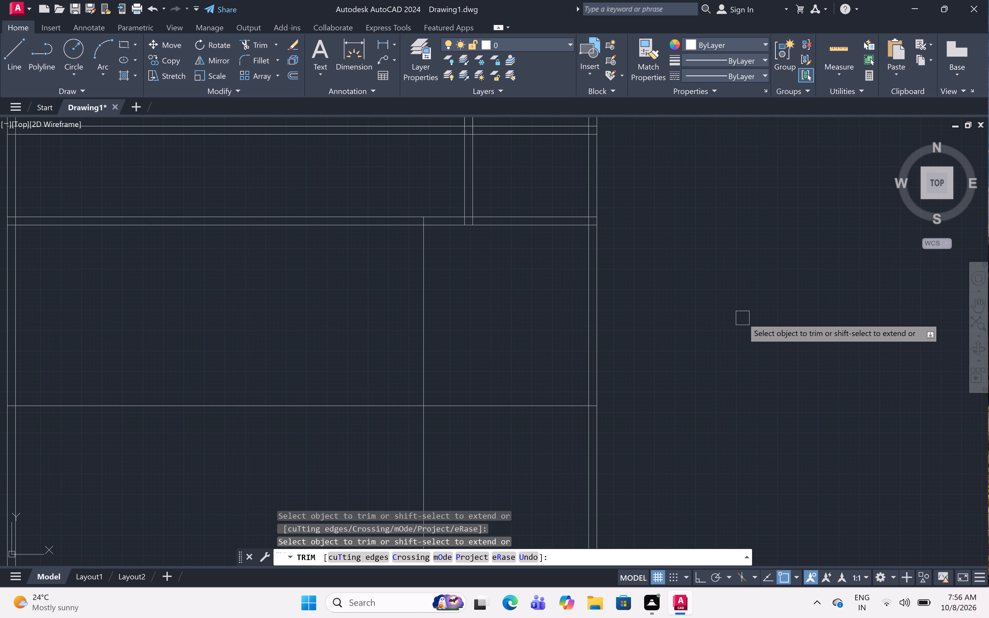
key(Escape)
Offset the new interior vertical line 5" westwards to form the wall's thickness.
text(off 5)
key(shift+quotedbl)
key(space)
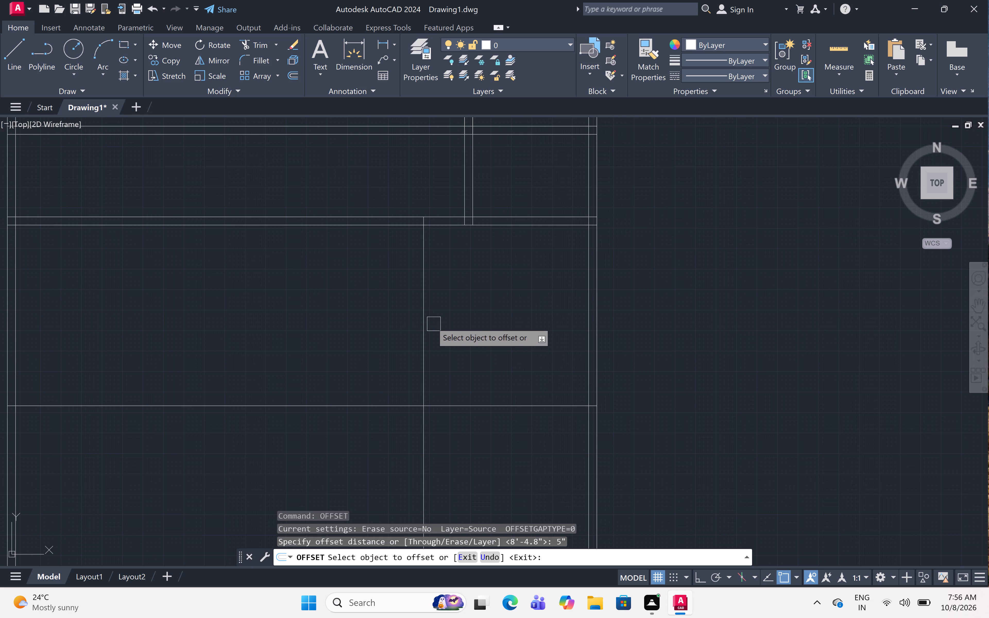
click(421, 308)
click(302, 321)
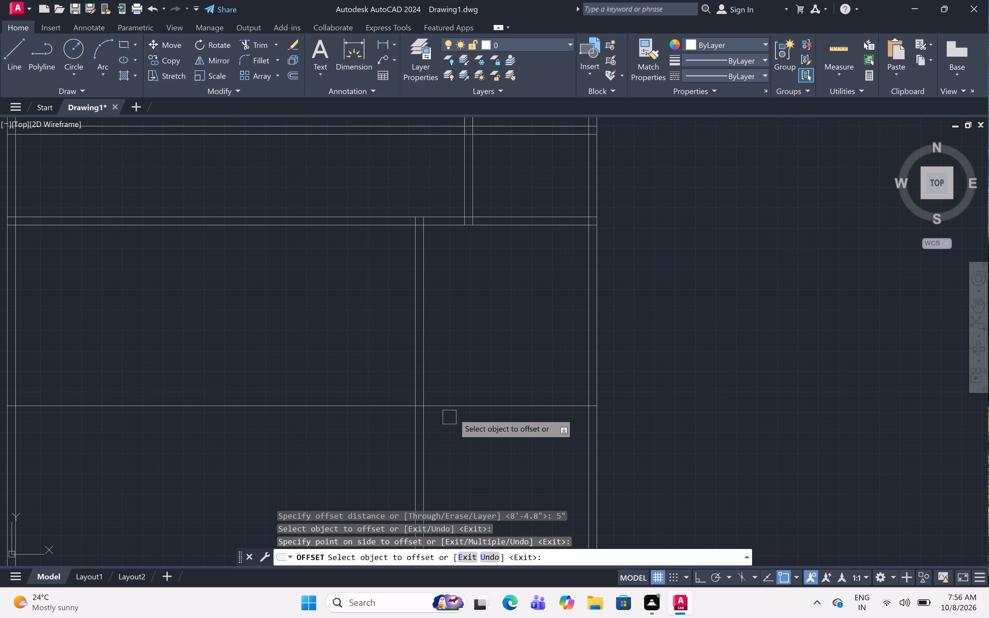
Offset the new horizontal line south of the third cross wall 5" southwards to form the fourth cross wall's thickness.
click(458, 403)
click(455, 442)
scroll(515, 325, down, 1)
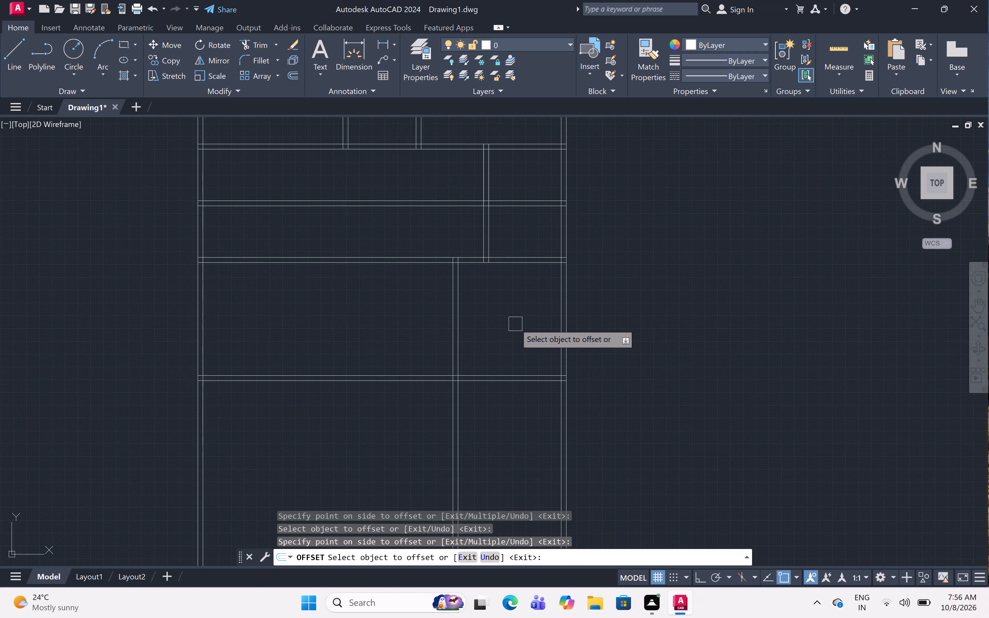
middle_drag(515, 324, 561, 317)
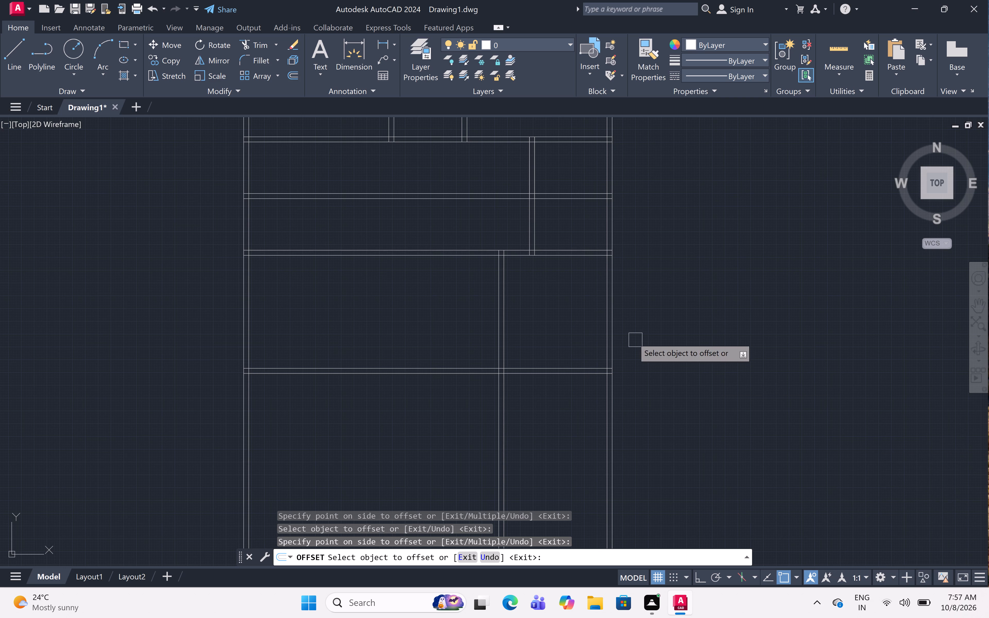
scroll(626, 340, down, 1)
middle_drag(635, 332, 662, 382)
scroll(676, 356, down, 1)
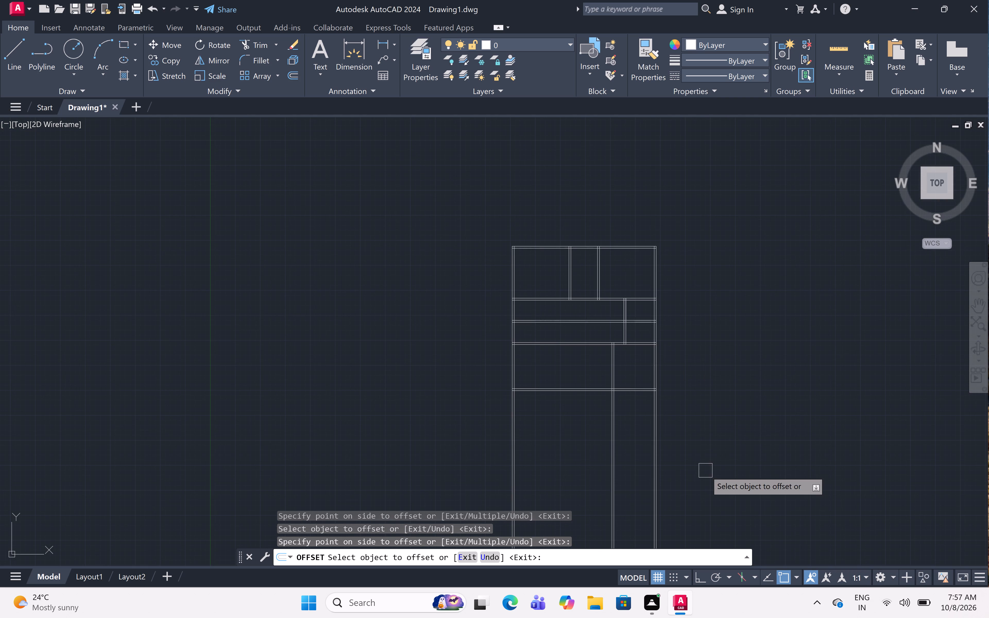
scroll(707, 465, up, 1)
middle_drag(703, 408, 705, 426)
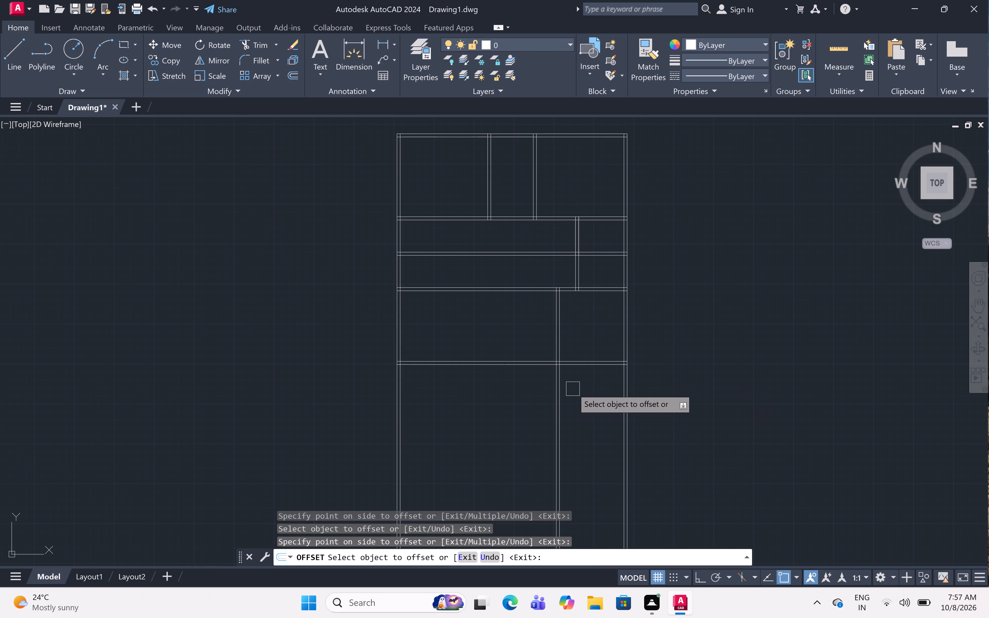
key(Escape)
Offset the fourth cross wall's south line 8.5' southwards to position the southern exterior wall.
text(off)
key(space)
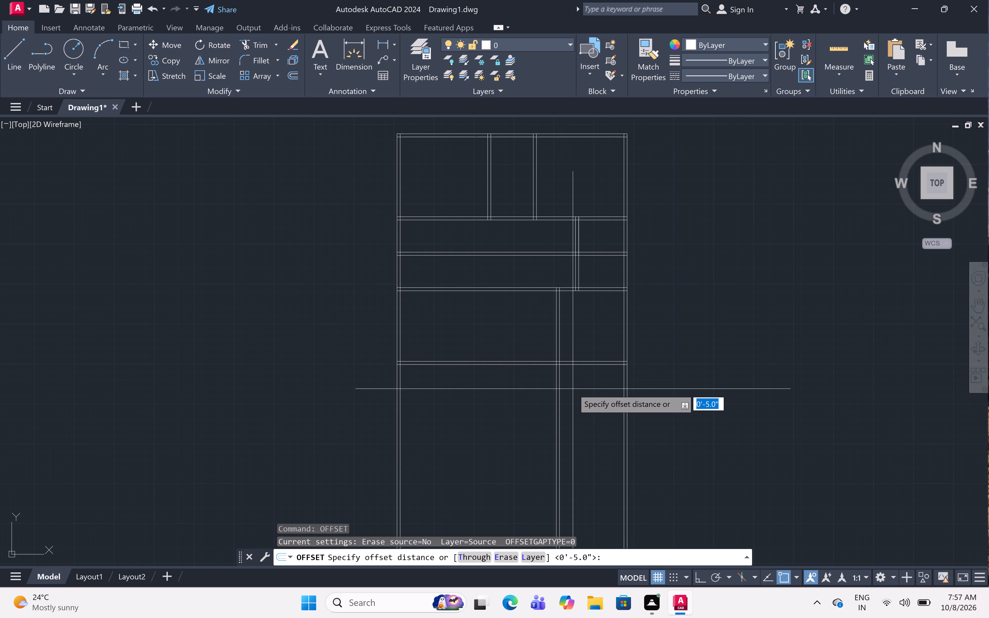
text(8.)
key(5)
text(')
key(space)
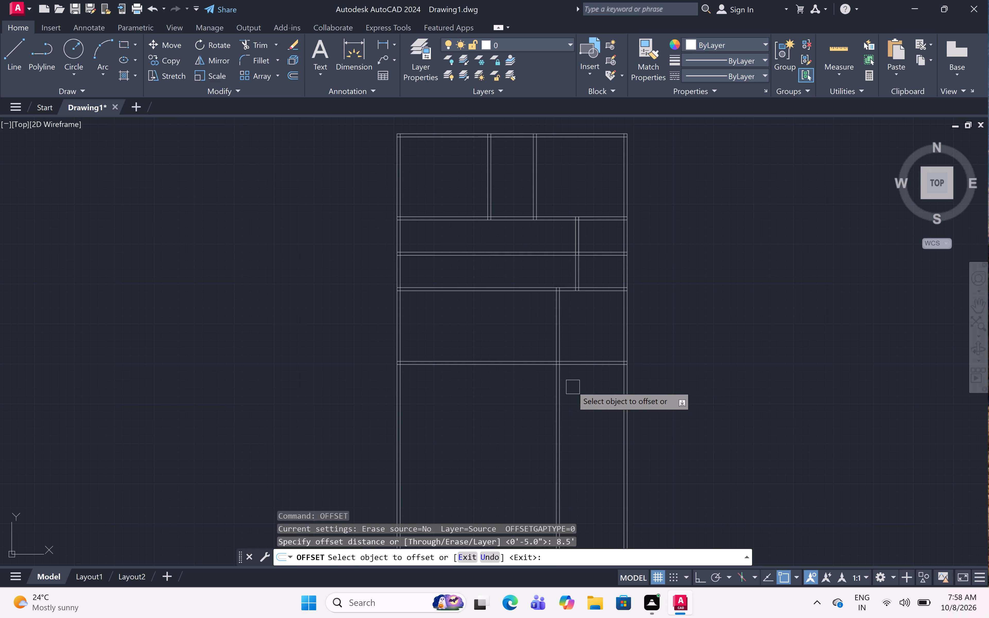
scroll(598, 374, up, 1)
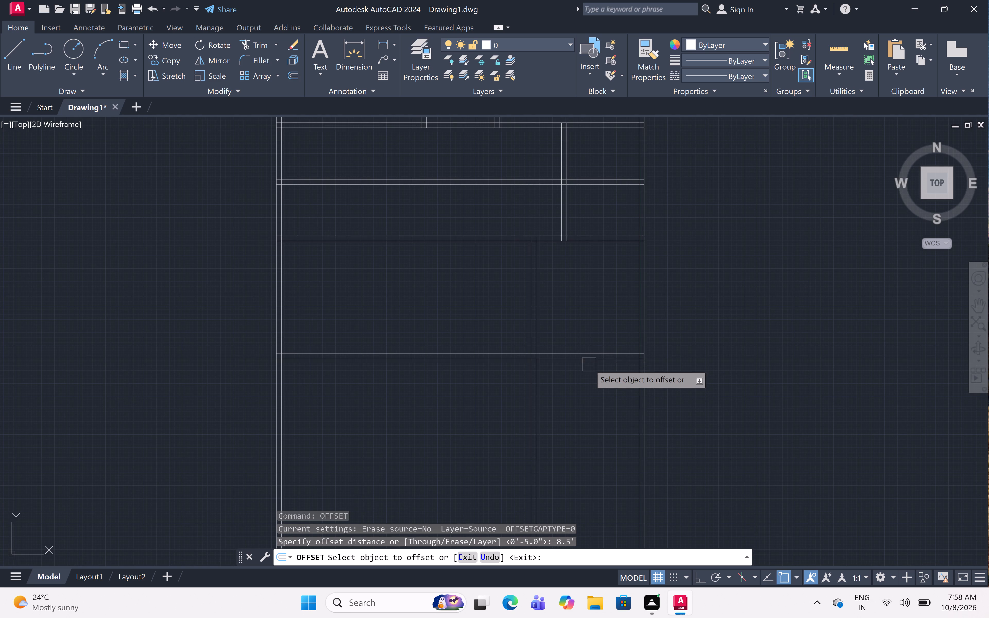
click(589, 364)
click(578, 458)
scroll(579, 417, down, 2)
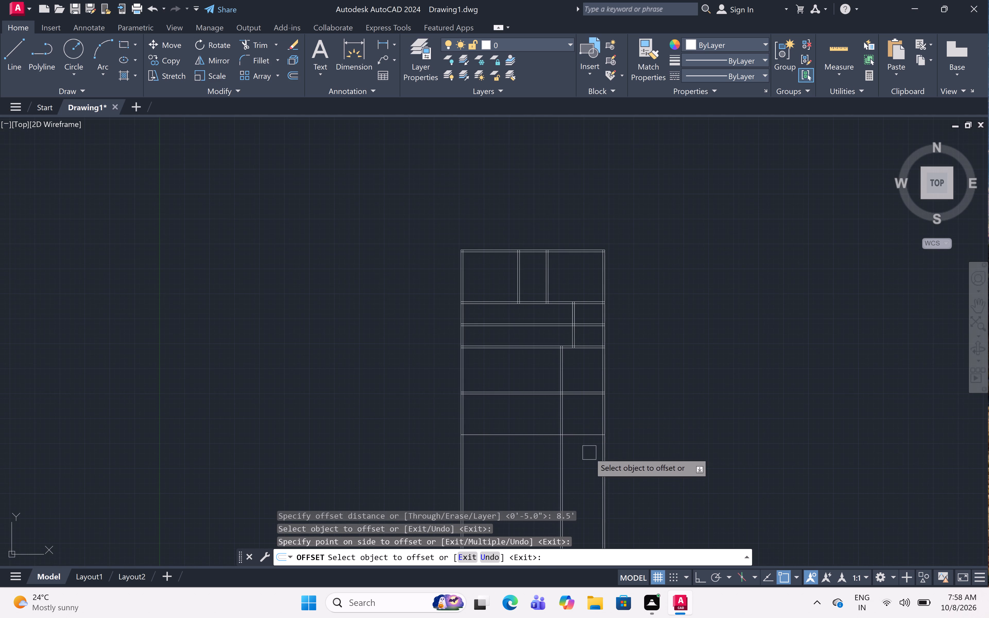
scroll(589, 461, up, 2)
key(space)
Offset the new southernmost horizontal line 5" southwards to form the south wall's thickness.
key(space)
text(5")
key(space)
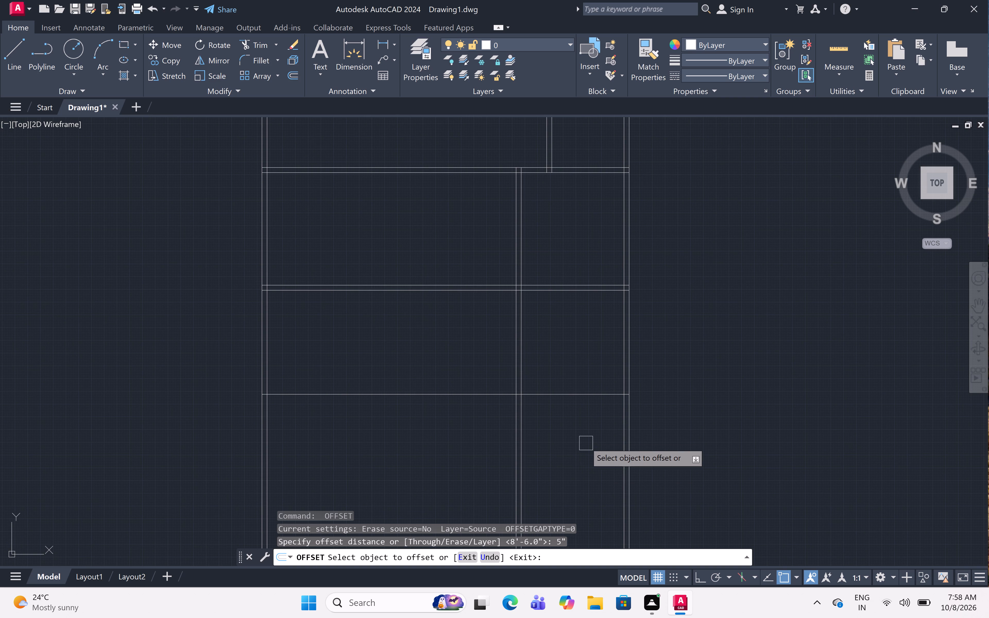
click(581, 393)
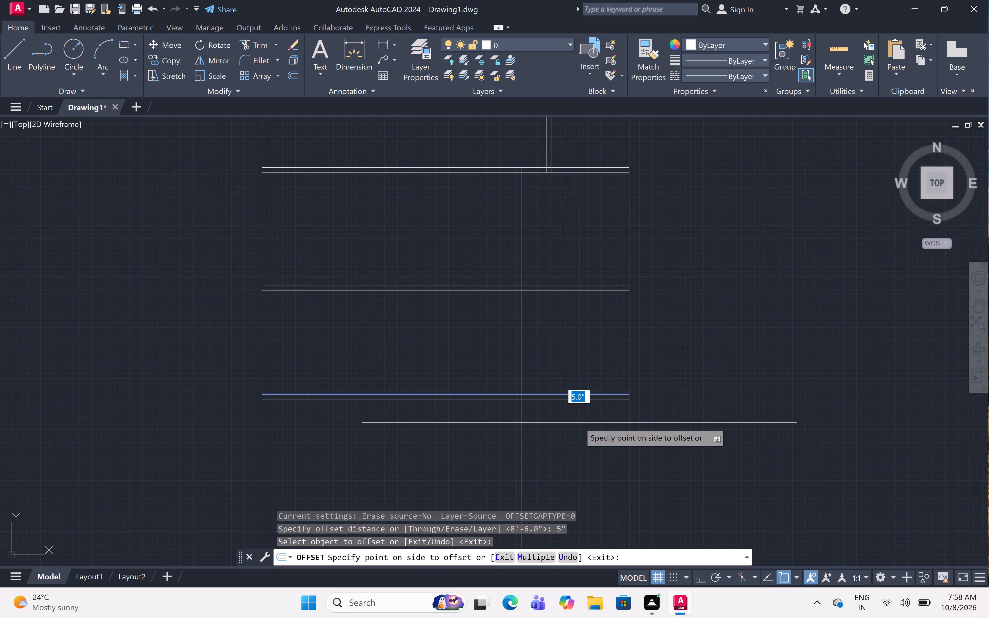
click(579, 426)
key(Escape)
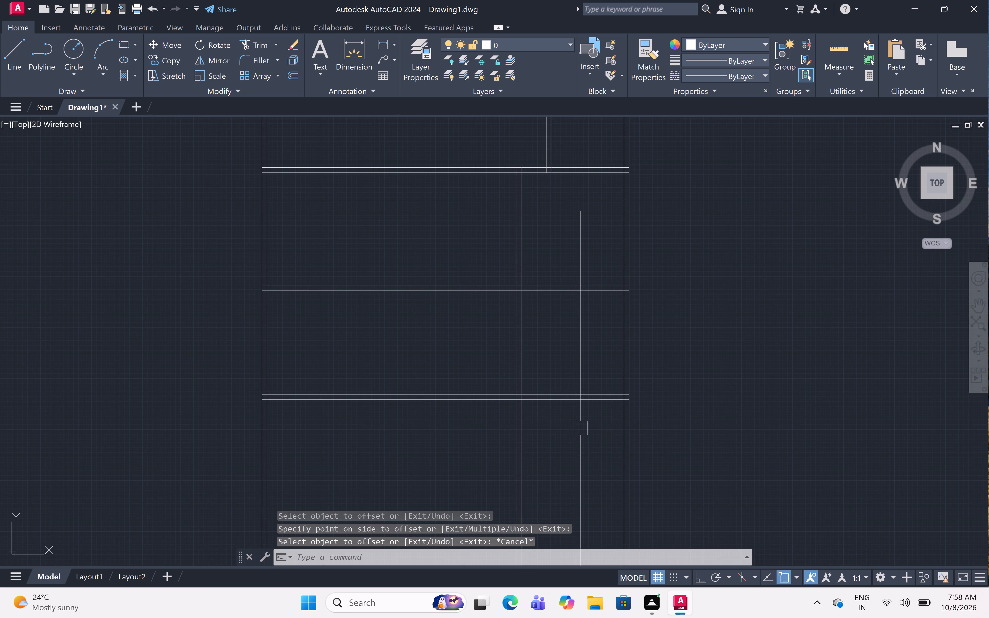
Trim the exterior and interior vertical wall lines that extend south of the new south wall.
text(tr)
key(space)
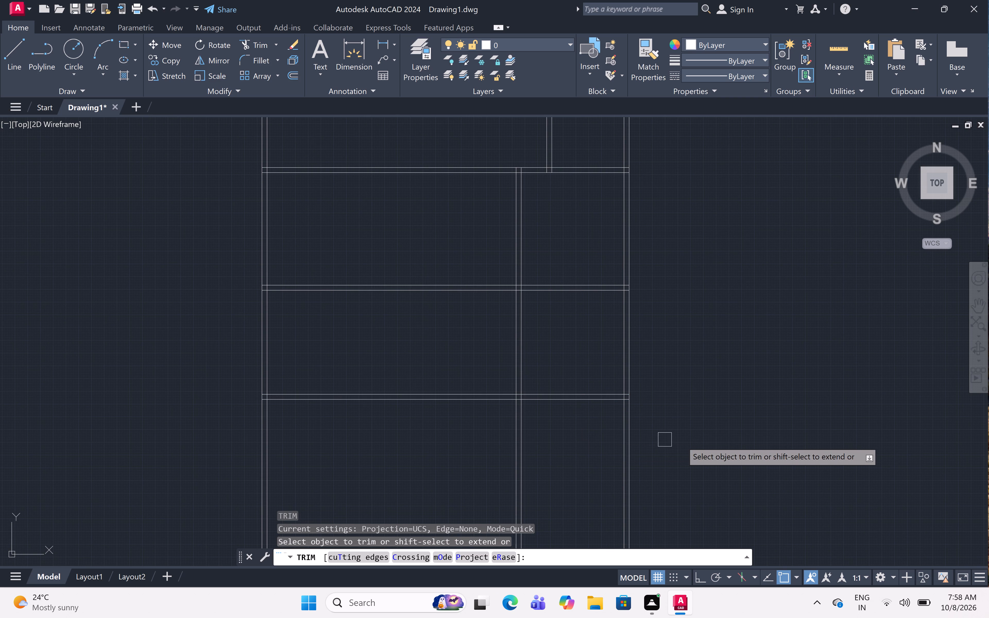
click(682, 439)
drag(209, 423, 209, 420)
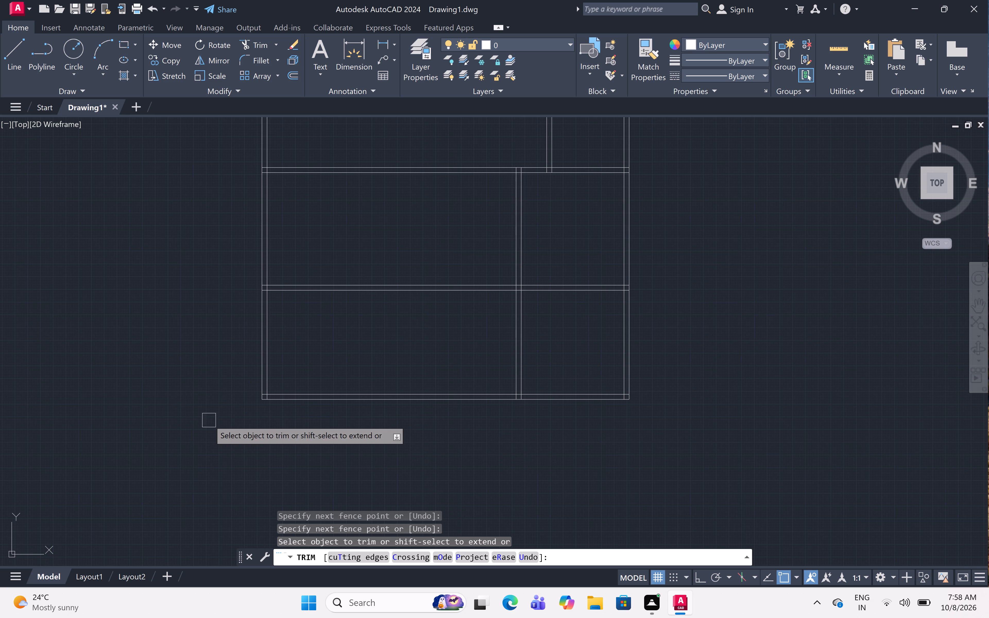
middle_drag(734, 248, 751, 320)
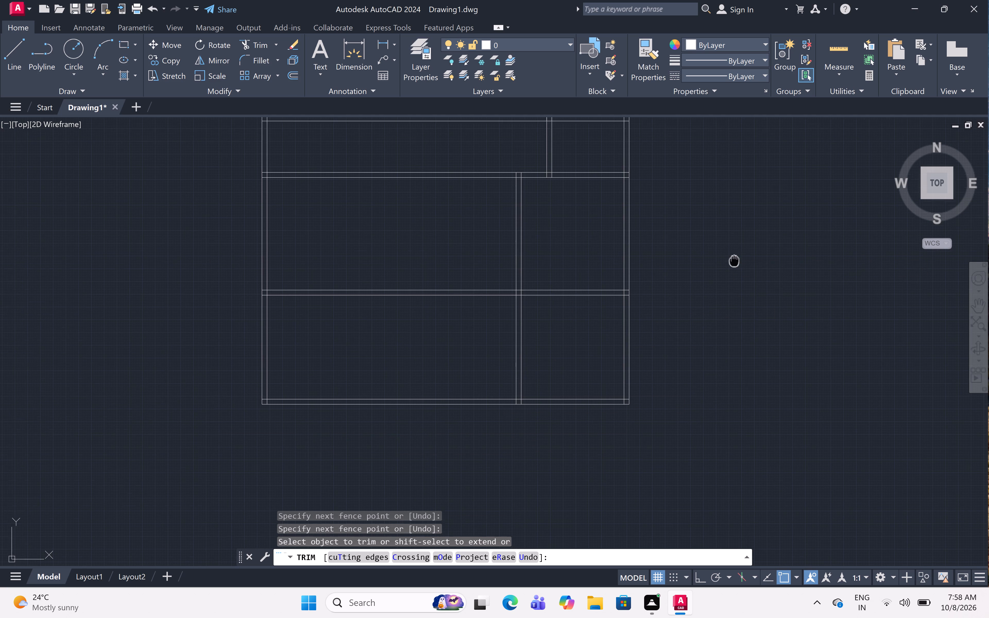
middle_drag(751, 320, 751, 321)
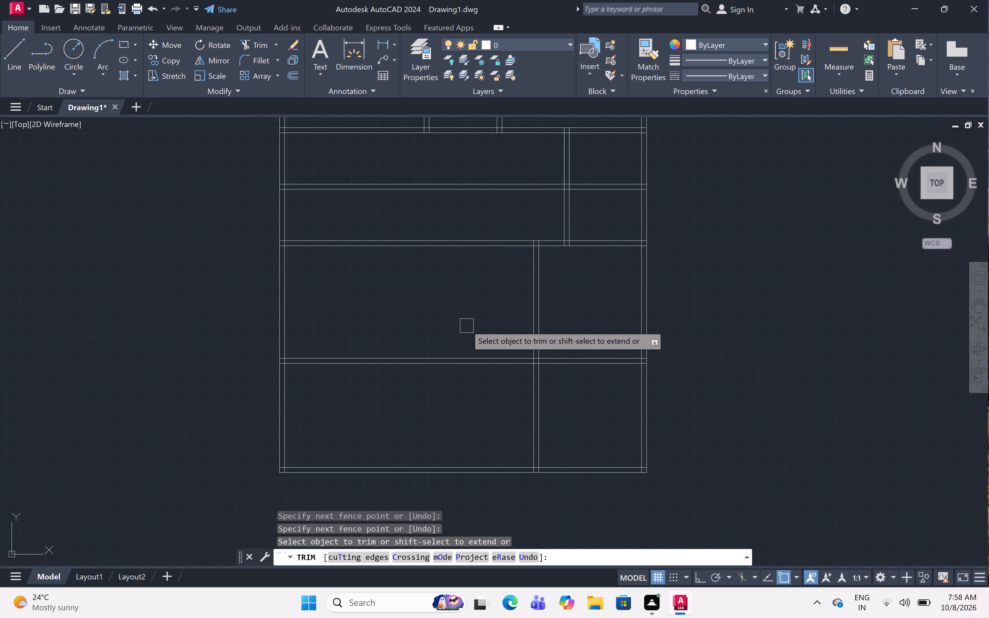
Trim both lines of the fourth cross wall west of the southern interior vertical wall, including the stubs inside the west exterior wall.
click(466, 319)
click(471, 384)
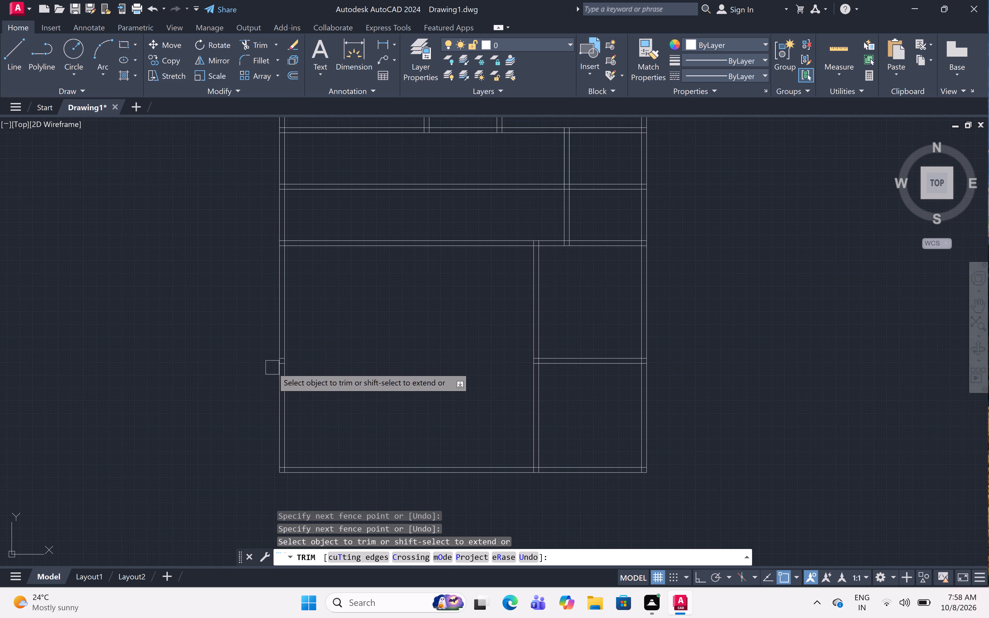
scroll(279, 358, up, 4)
click(293, 354)
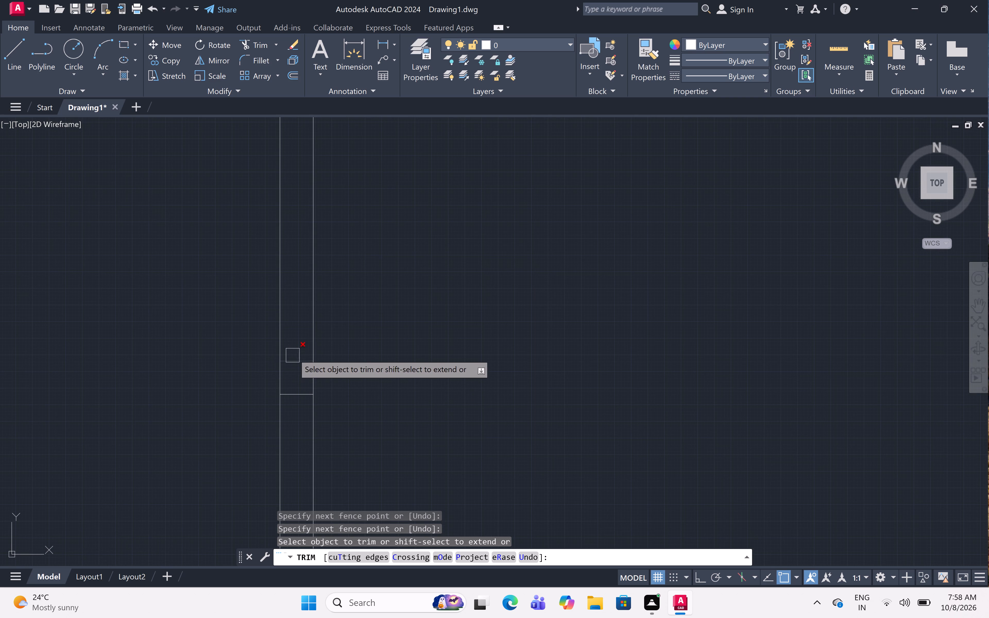
click(294, 389)
scroll(354, 332, down, 5)
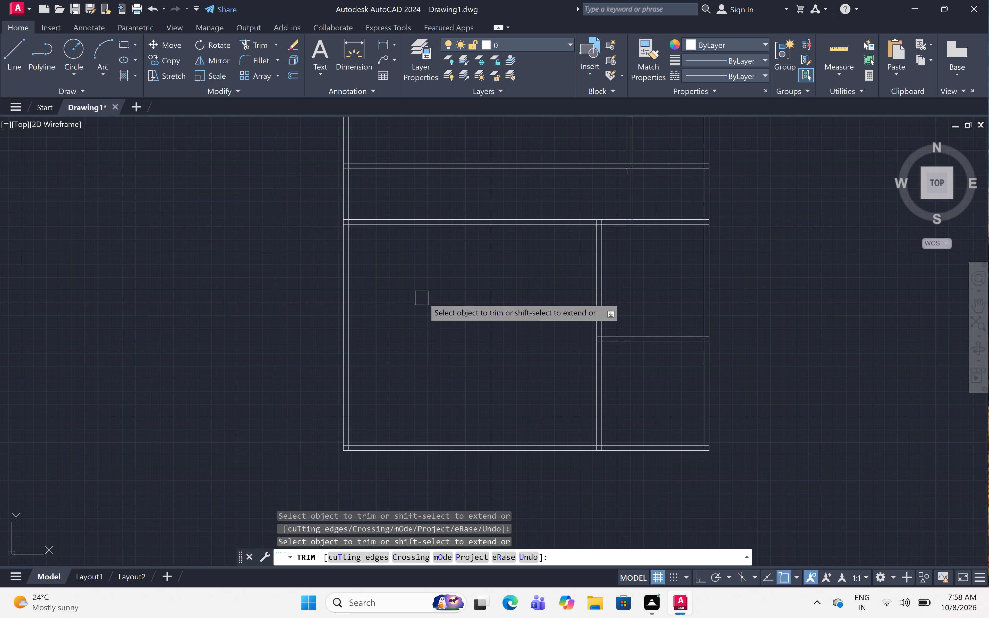
Examine the overall floor plan and the large southwestern room to check the wall layout.
middle_drag(516, 296, 425, 292)
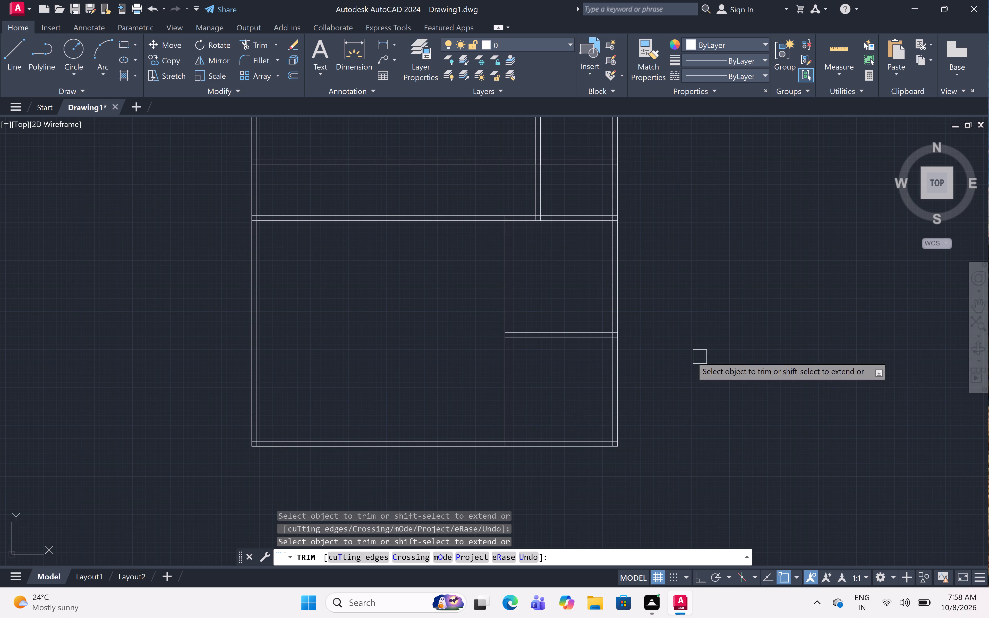
scroll(490, 294, down, 1)
middle_drag(465, 314, 483, 323)
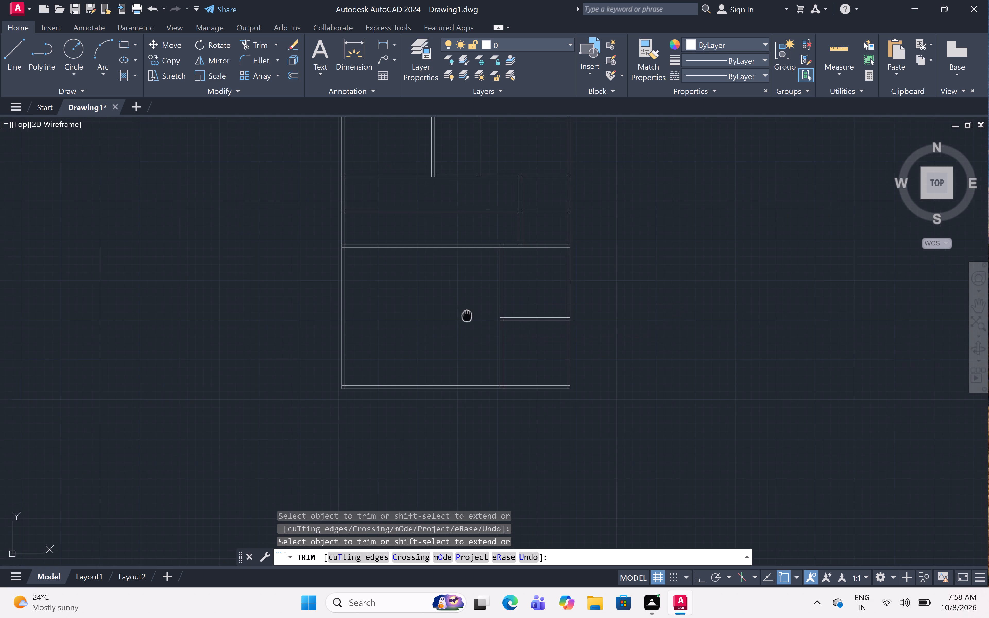
middle_drag(483, 323, 536, 341)
scroll(569, 301, down, 1)
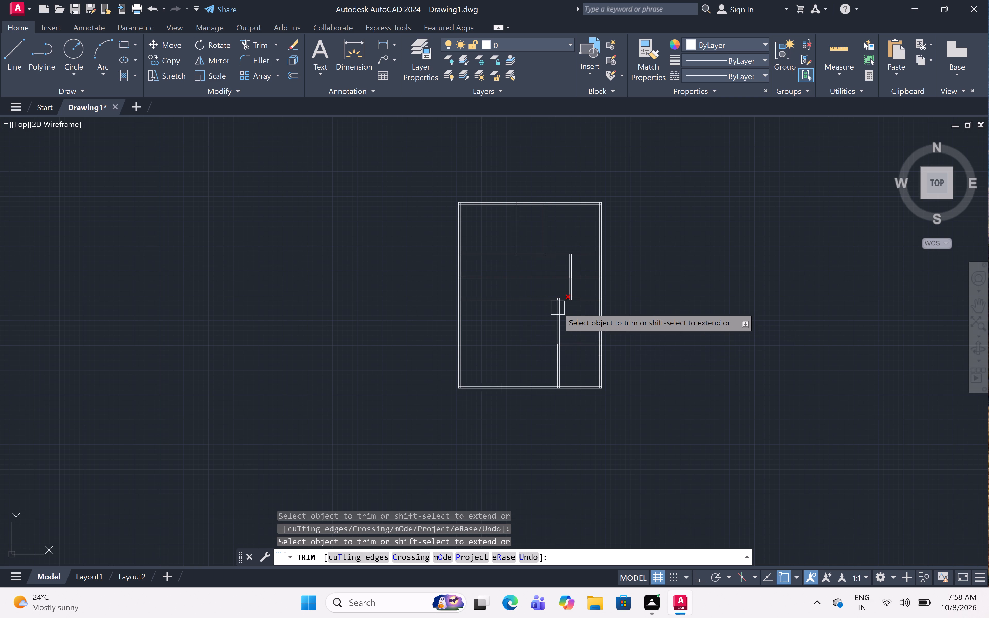
scroll(554, 286, up, 1)
middle_drag(553, 283, 545, 307)
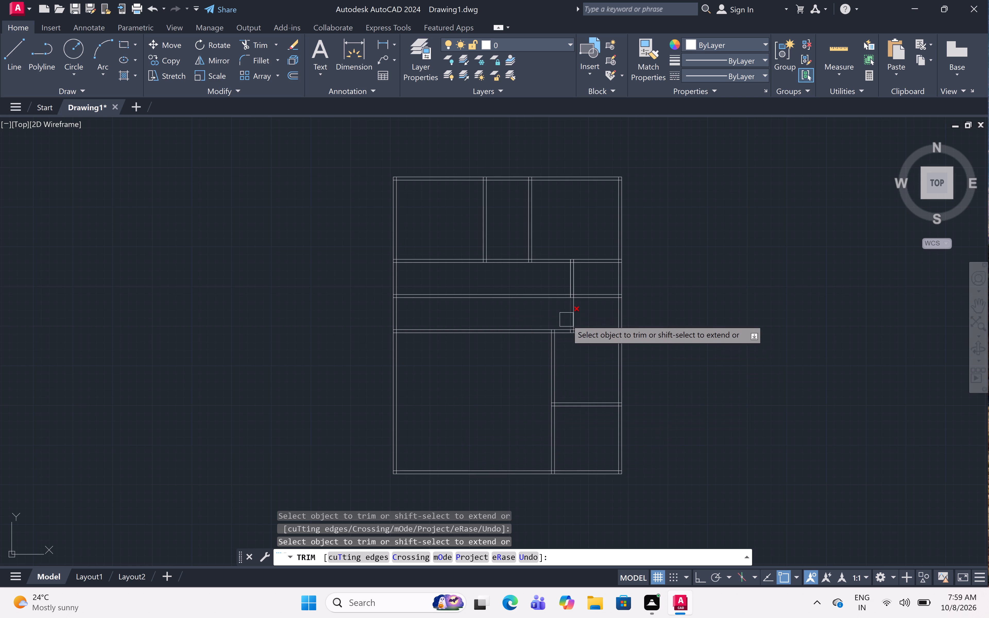
scroll(524, 276, up, 1)
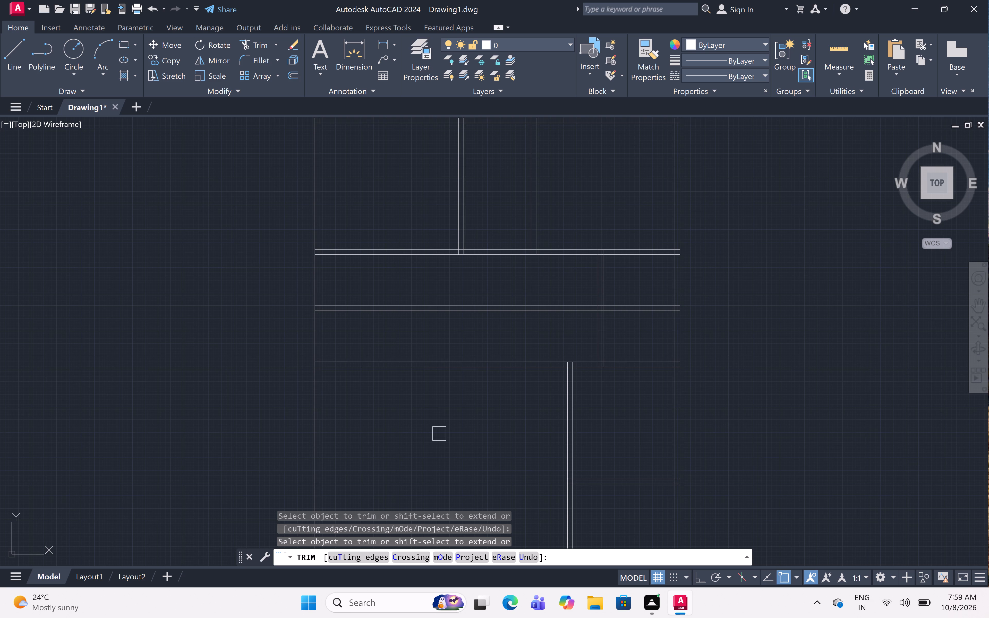
scroll(682, 282, down, 2)
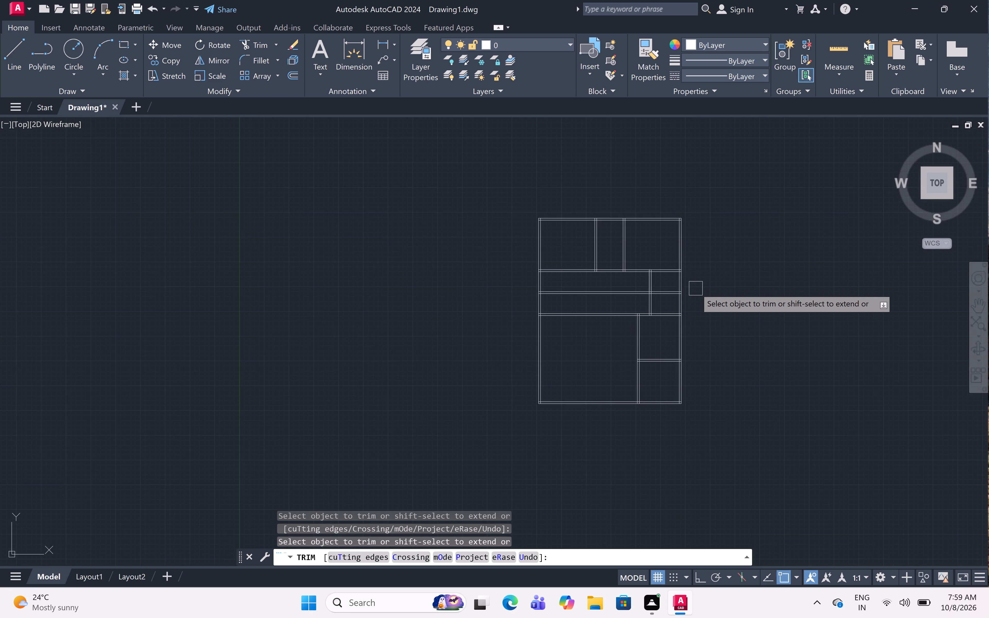
scroll(696, 288, up, 1)
middle_drag(695, 288, 660, 277)
scroll(695, 301, up, 1)
middle_drag(695, 301, 773, 288)
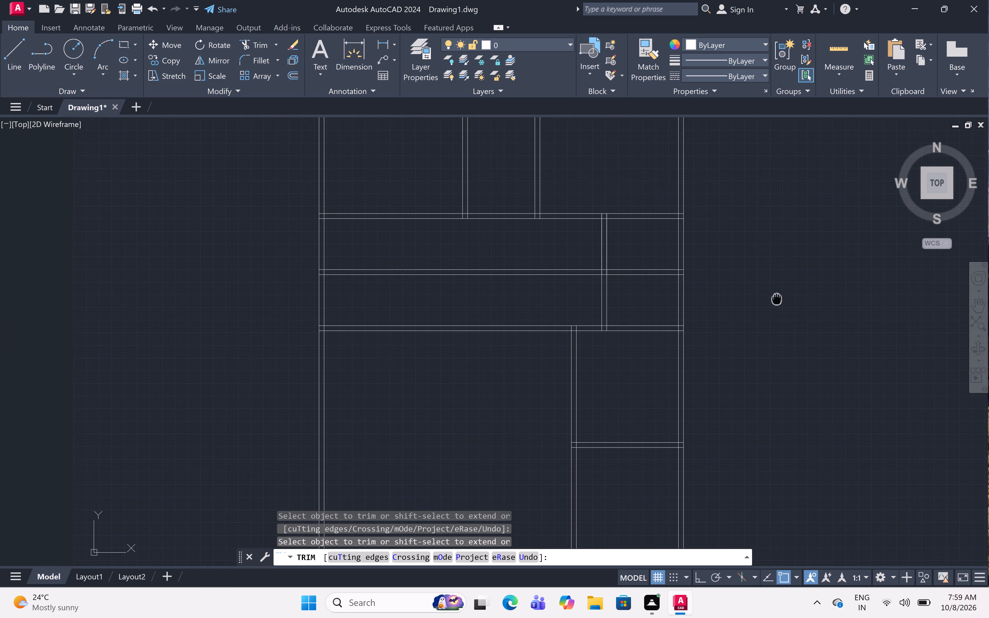
scroll(773, 286, down, 1)
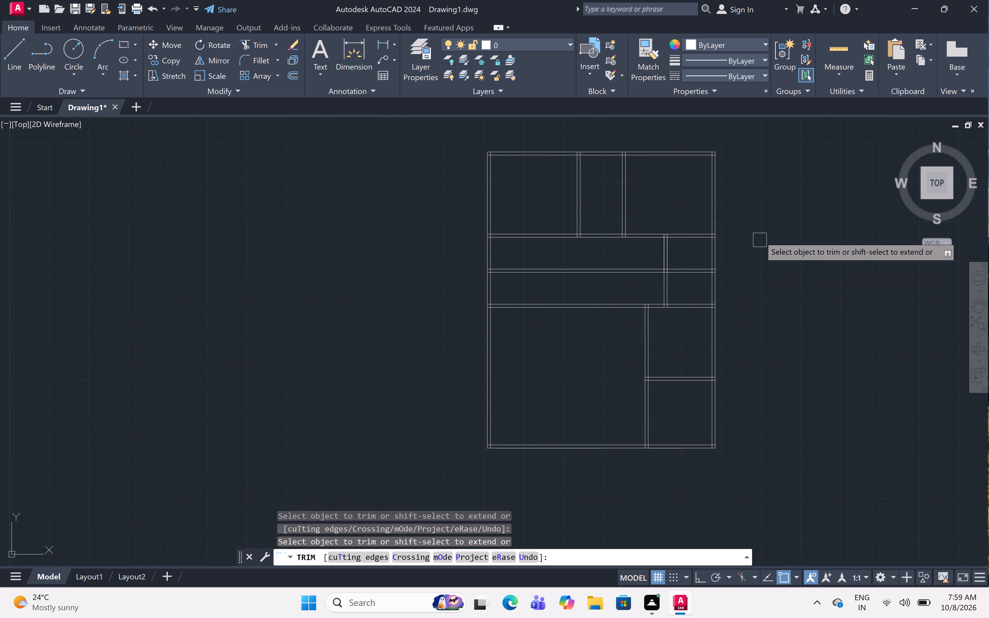
scroll(761, 235, up, 1)
scroll(758, 241, down, 1)
middle_drag(772, 301, 761, 292)
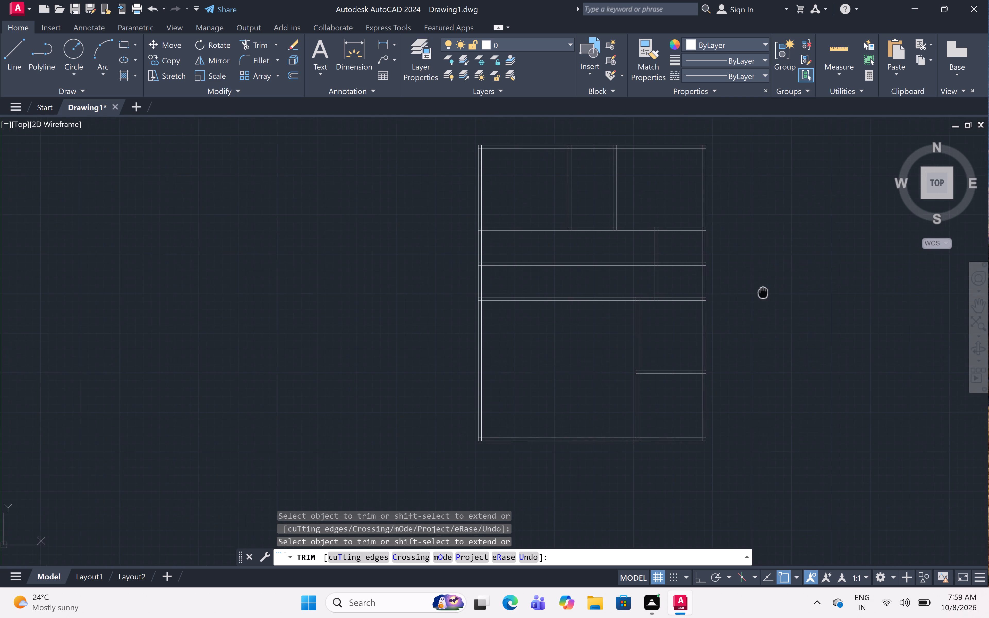
middle_drag(761, 292, 749, 302)
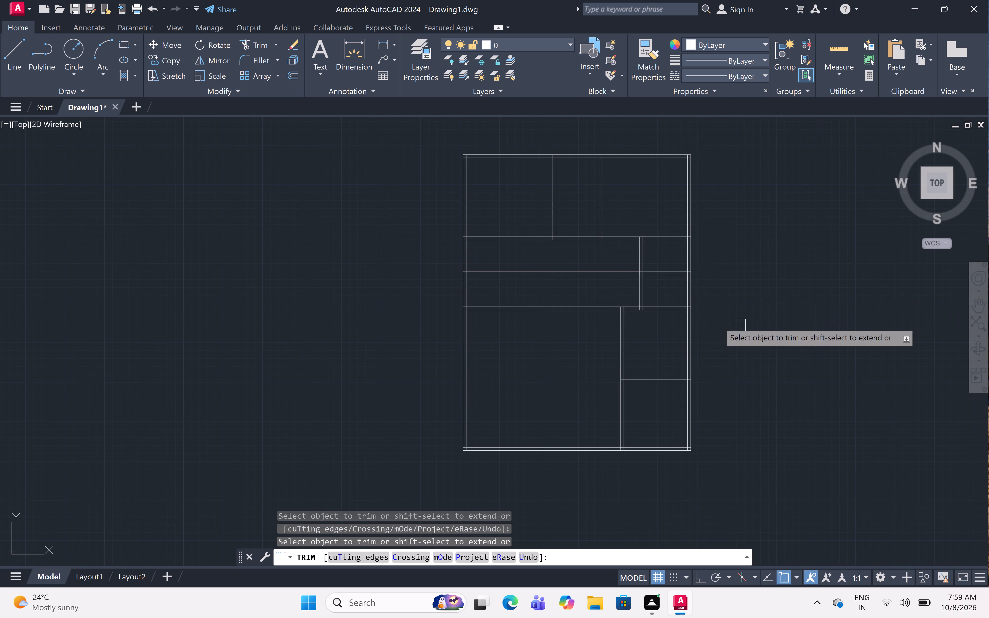
middle_drag(753, 270, 737, 285)
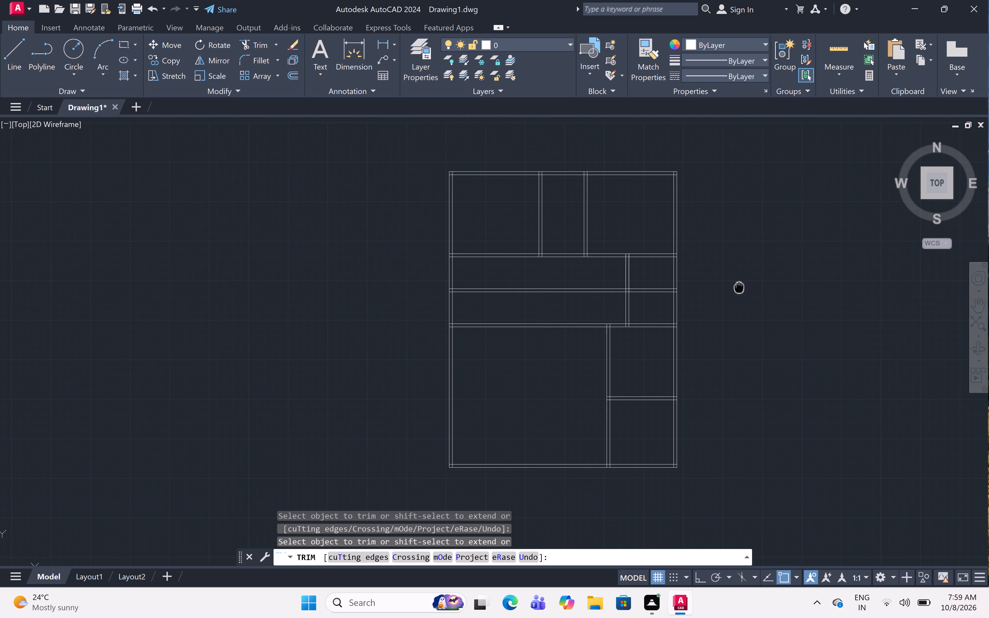
middle_drag(737, 285, 735, 281)
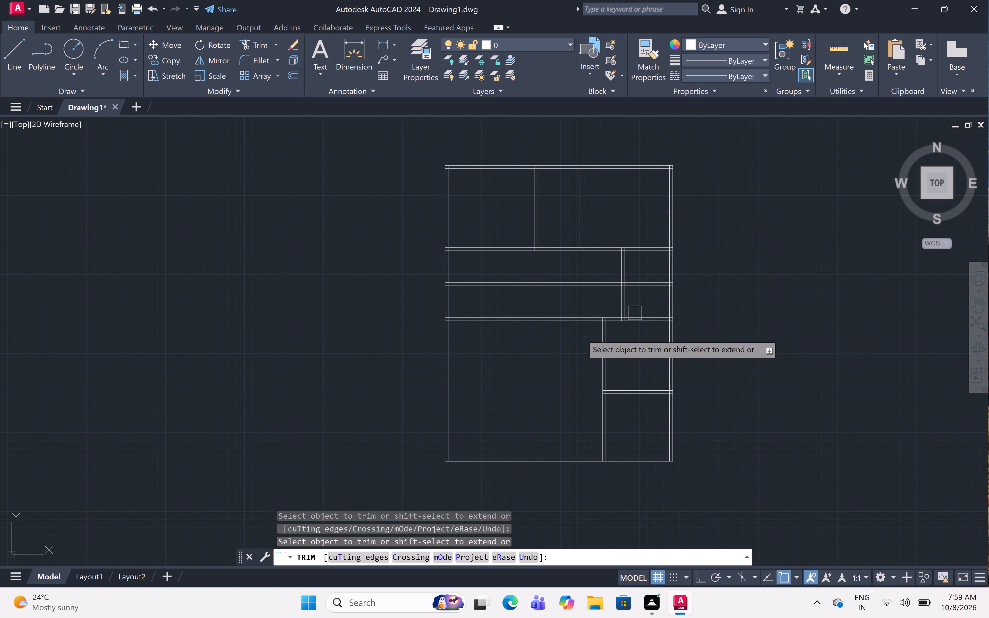
scroll(609, 298, up, 1)
scroll(589, 313, down, 2)
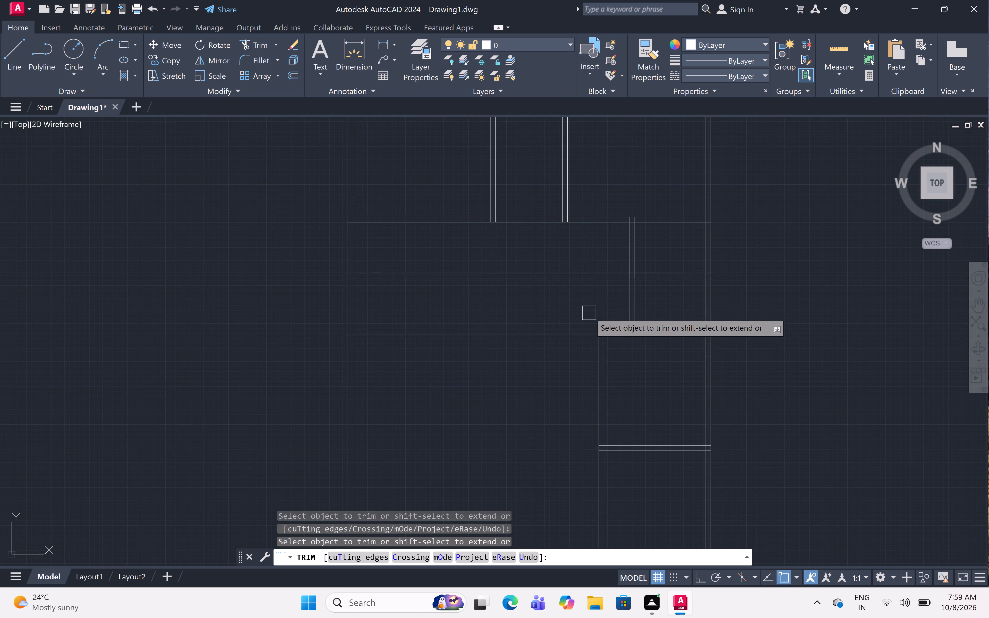
scroll(568, 343, up, 3)
scroll(571, 341, down, 1)
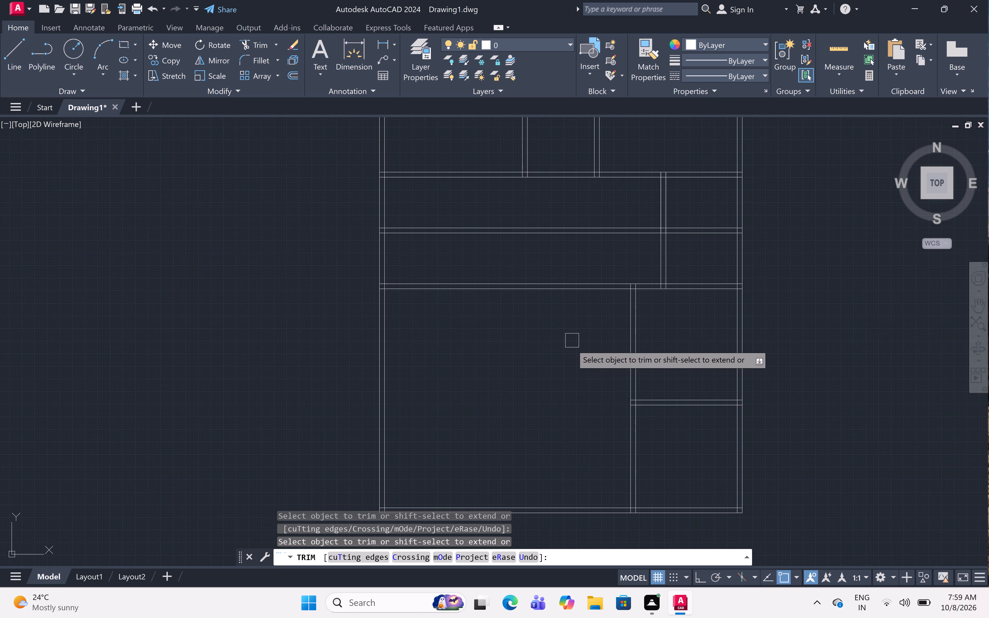
scroll(570, 426, up, 1)
middle_drag(593, 387, 592, 274)
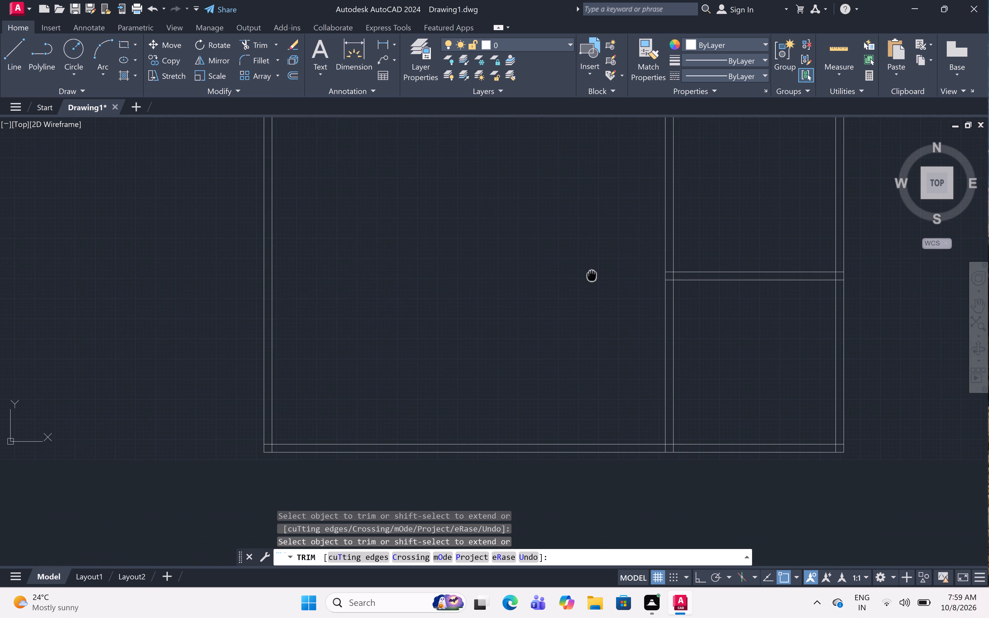
middle_drag(592, 274, 592, 296)
scroll(598, 283, down, 1)
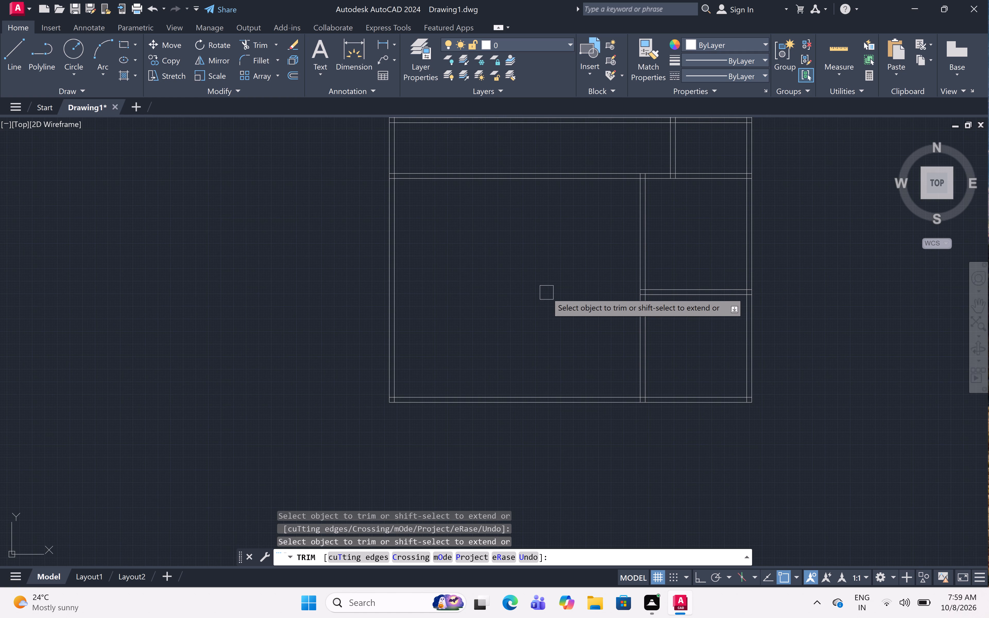
key(Escape)
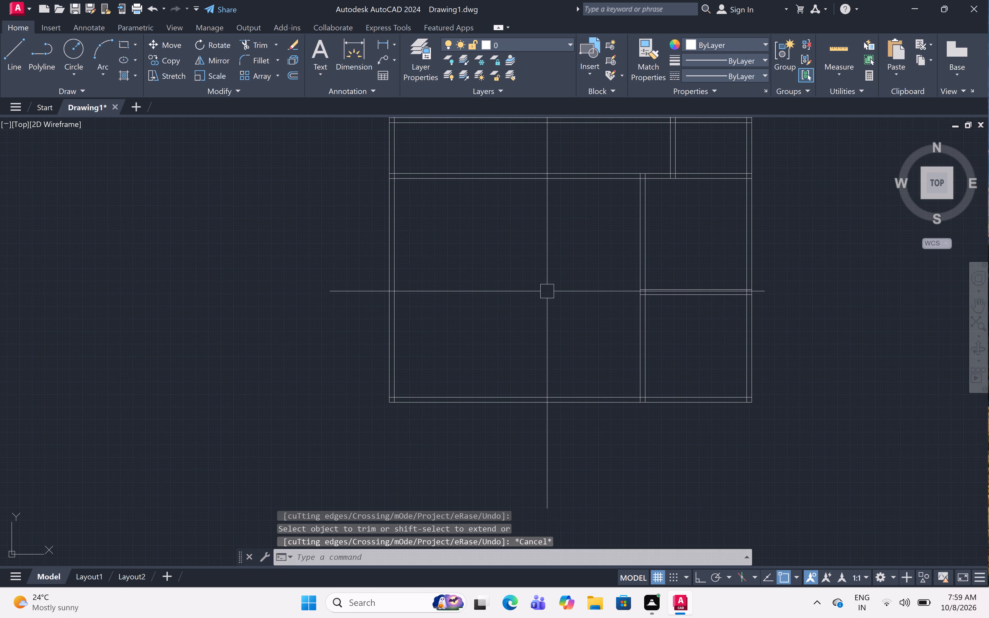
Offset the west line of the southern interior vertical wall 10.3' westwards to position a new partition.
text(off)
key(space)
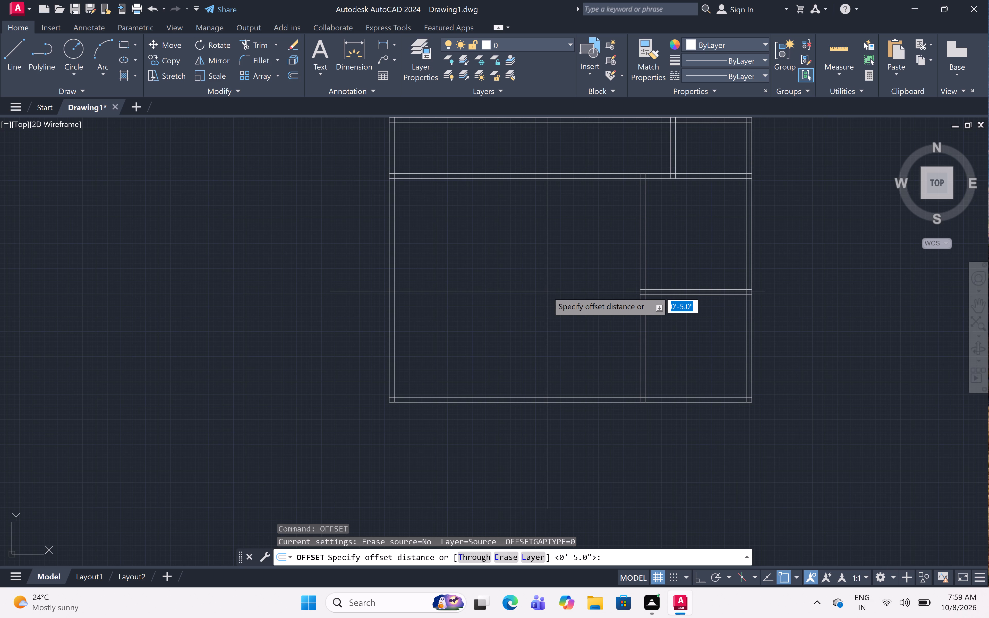
text(10)
key(period)
text(3')
key(space)
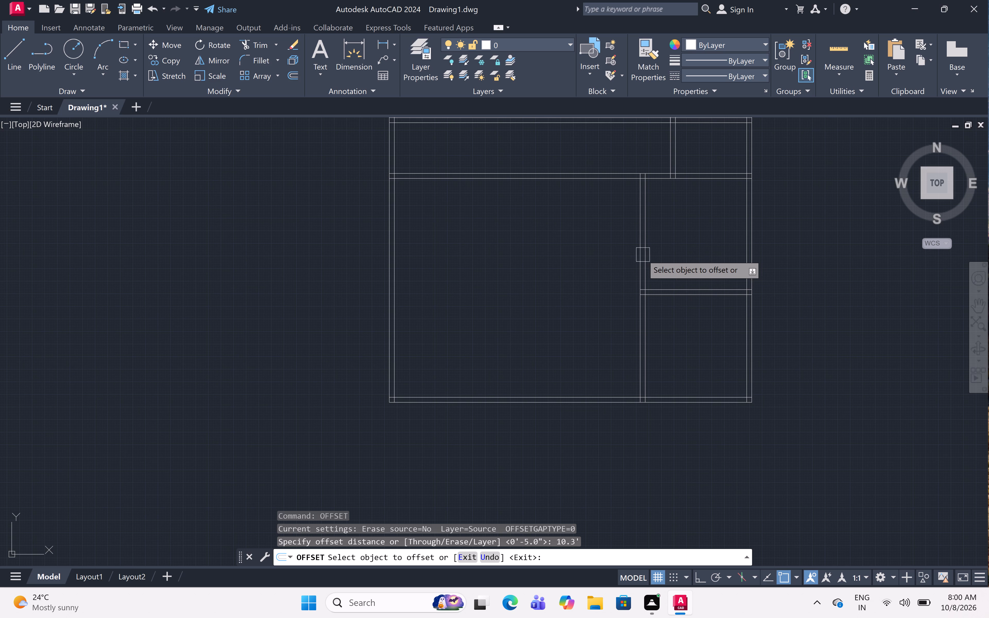
click(636, 245)
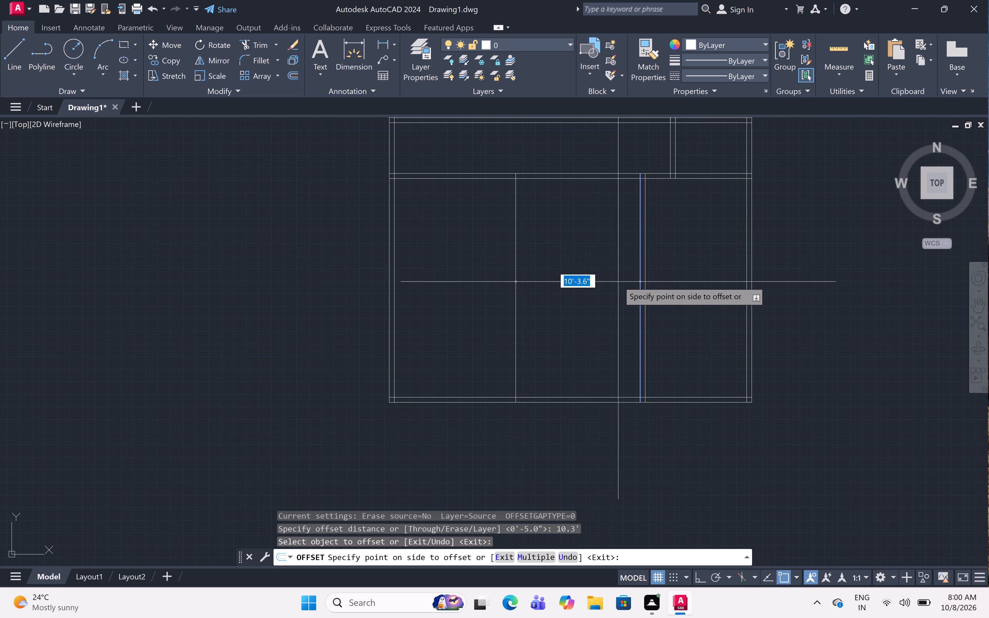
click(476, 277)
key(space)
Offset the new vertical partition line 5" westwards to form the partition wall's thickness.
key(space)
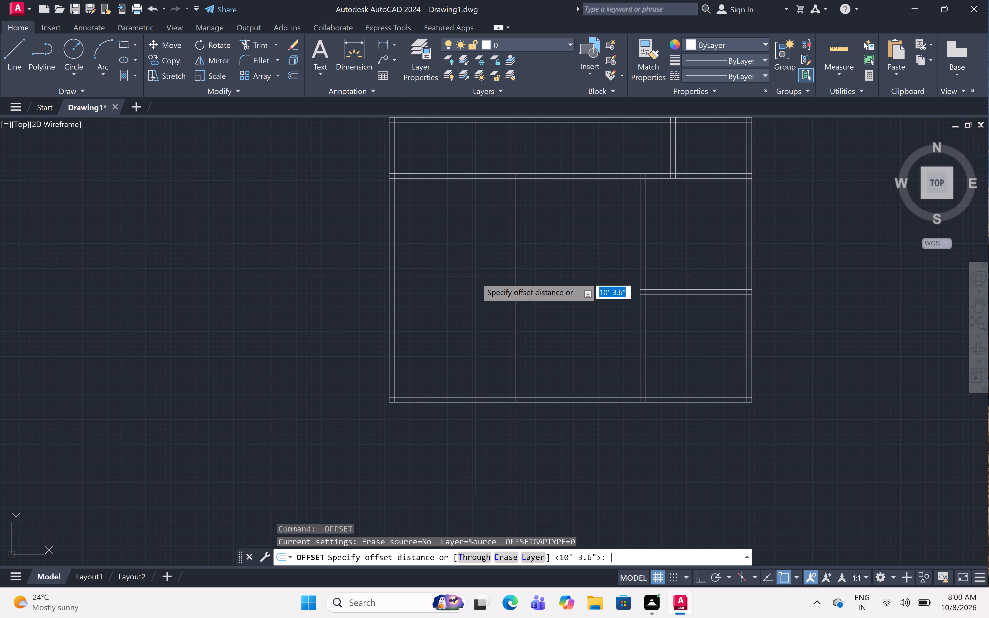
text(5)
key(shift+quotedbl)
key(space)
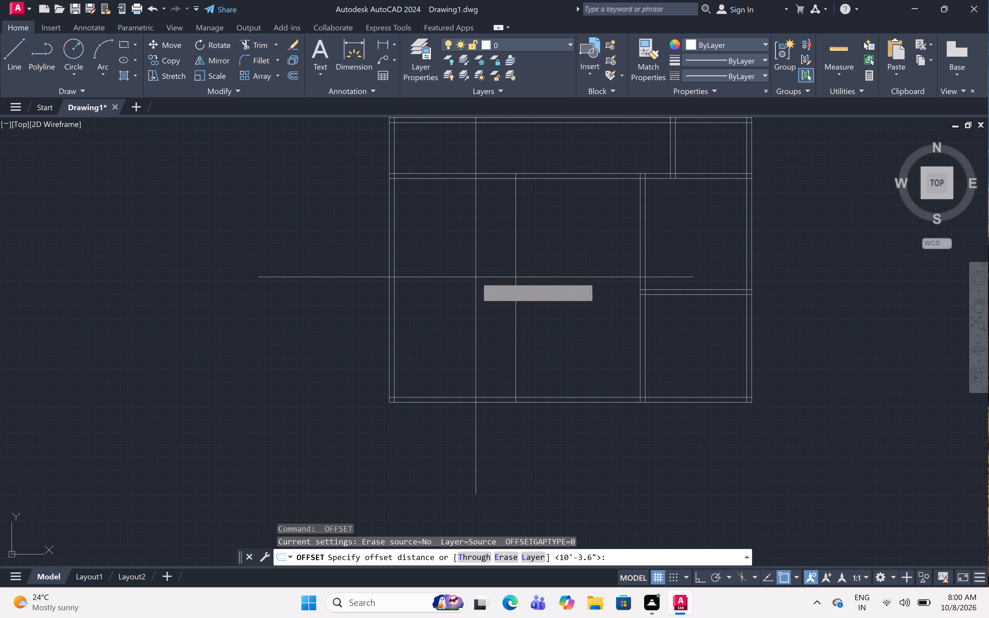
click(513, 267)
click(296, 325)
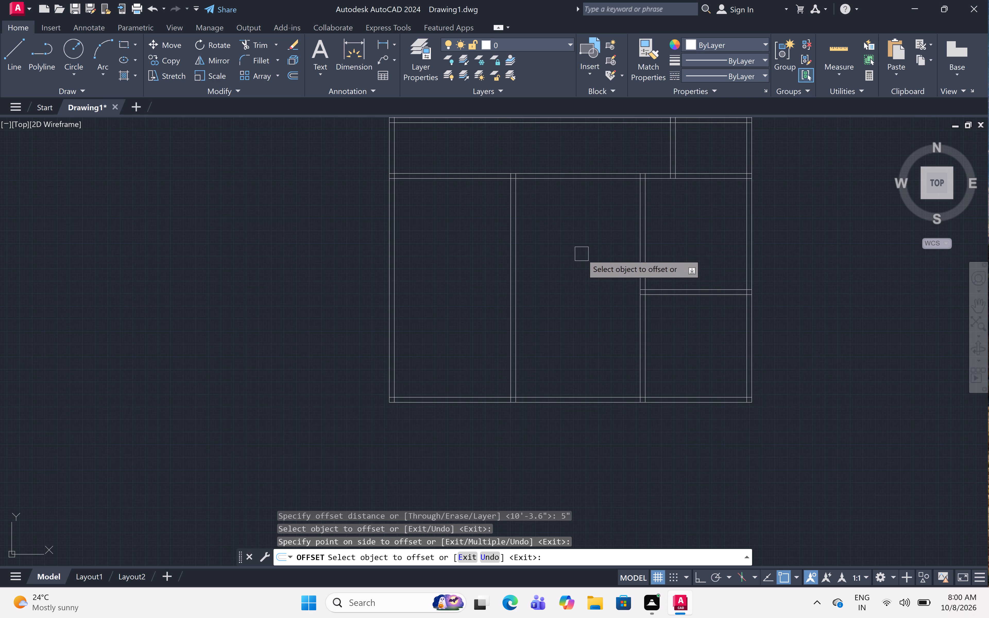
key(Escape)
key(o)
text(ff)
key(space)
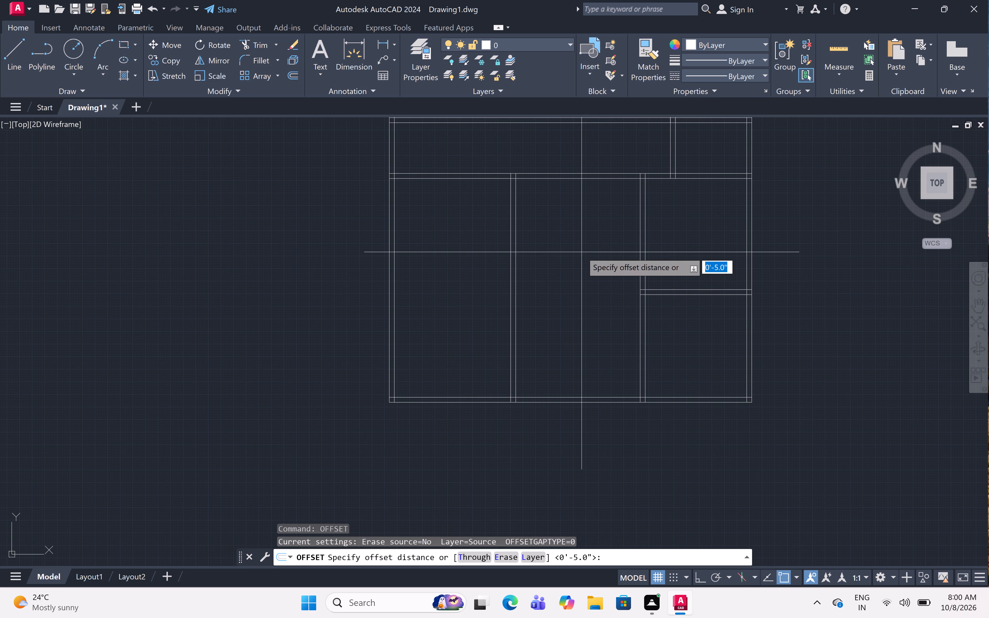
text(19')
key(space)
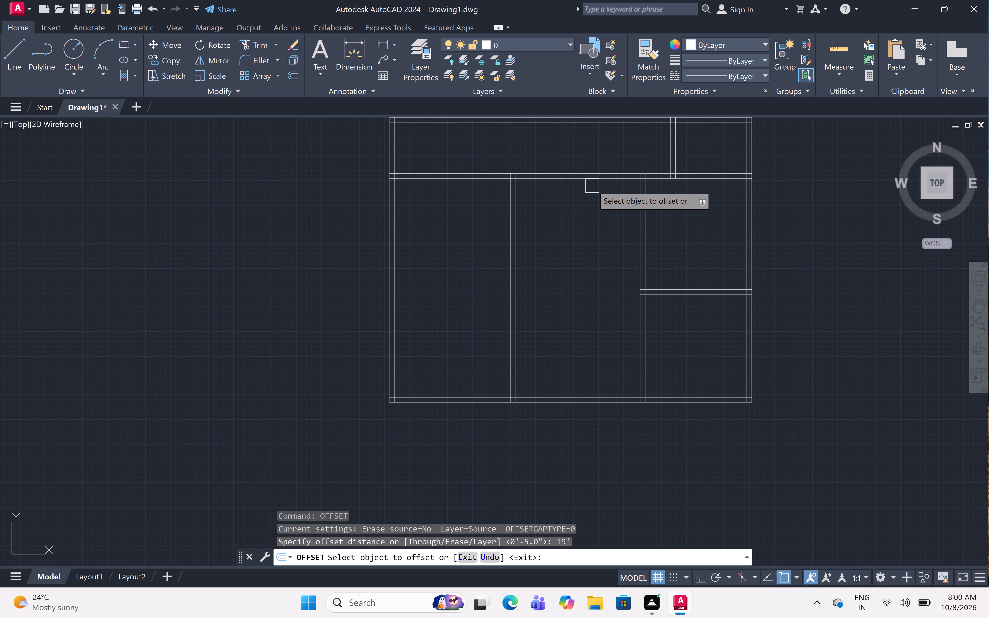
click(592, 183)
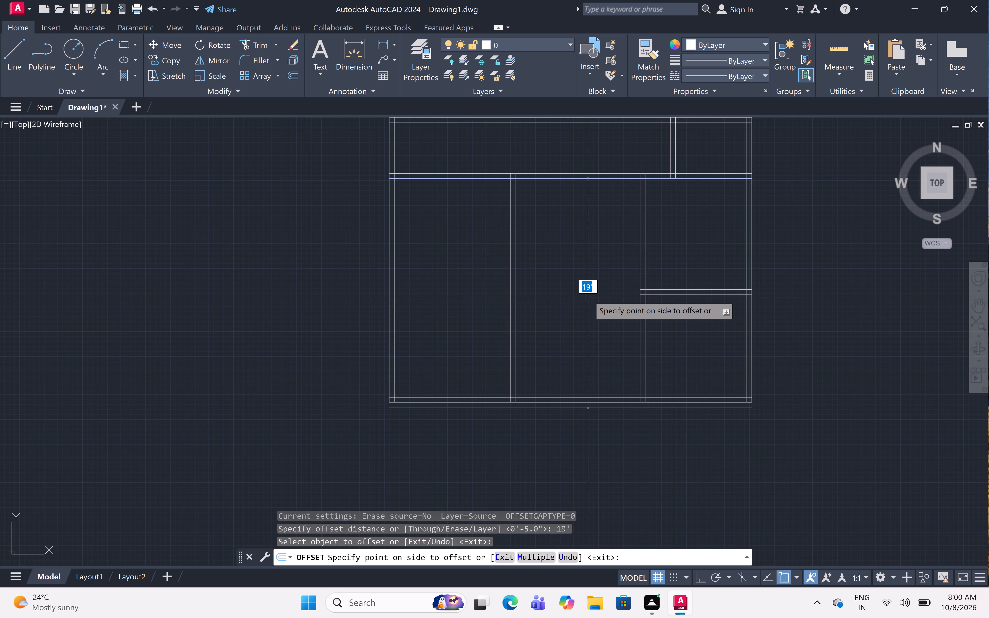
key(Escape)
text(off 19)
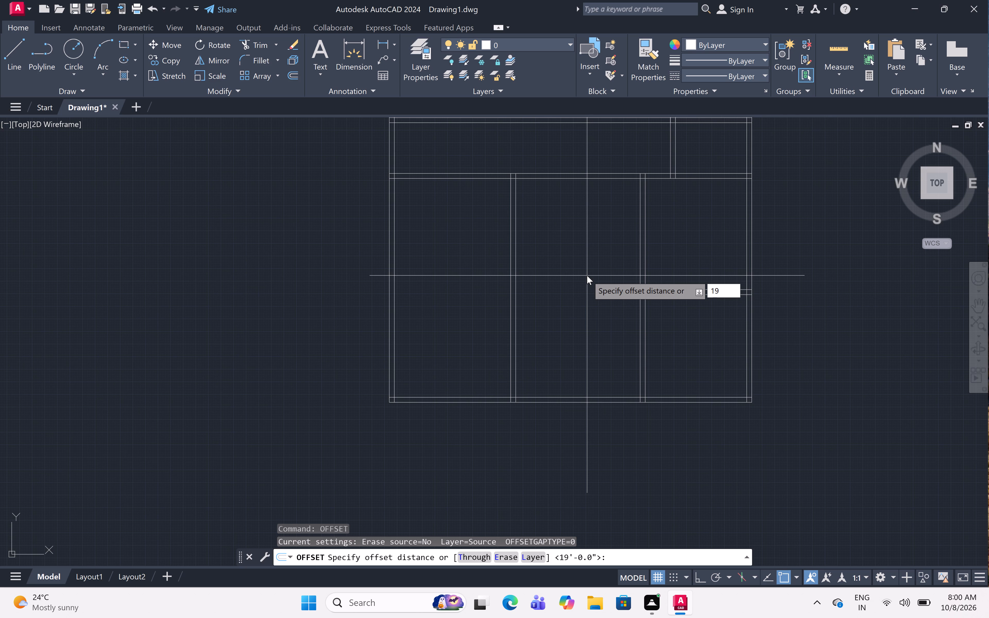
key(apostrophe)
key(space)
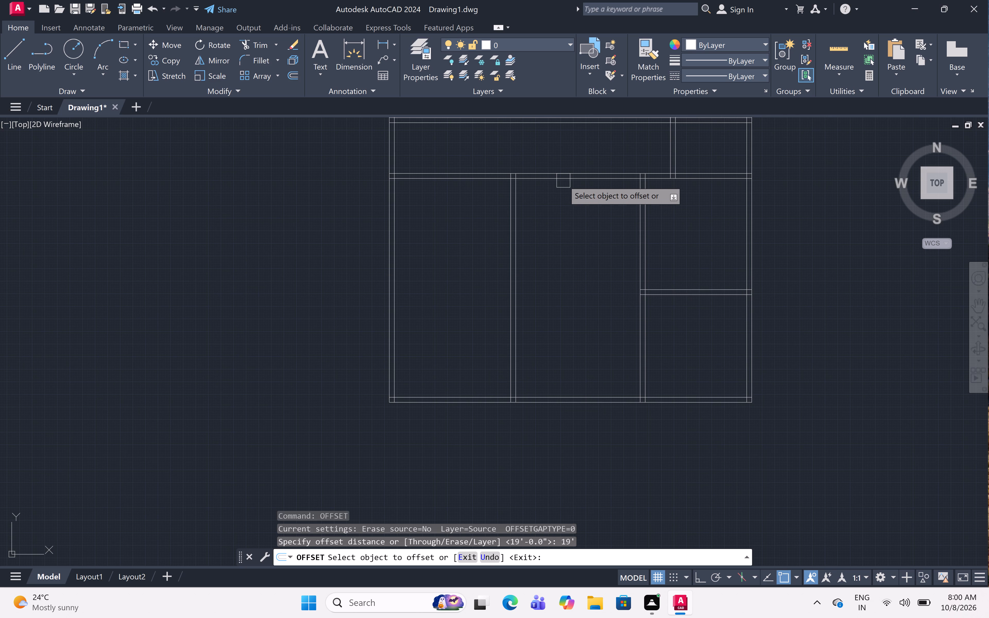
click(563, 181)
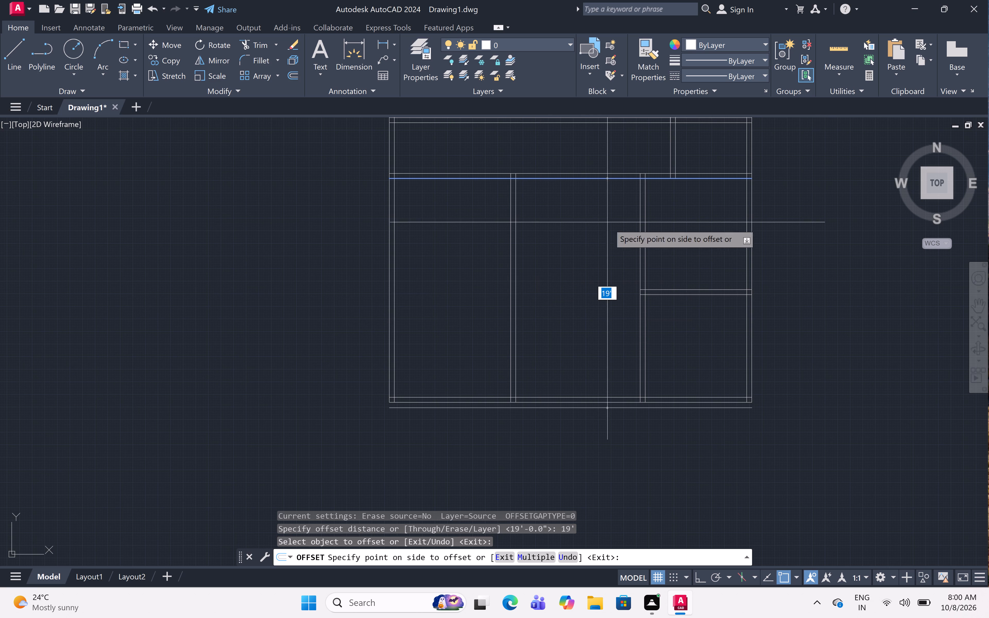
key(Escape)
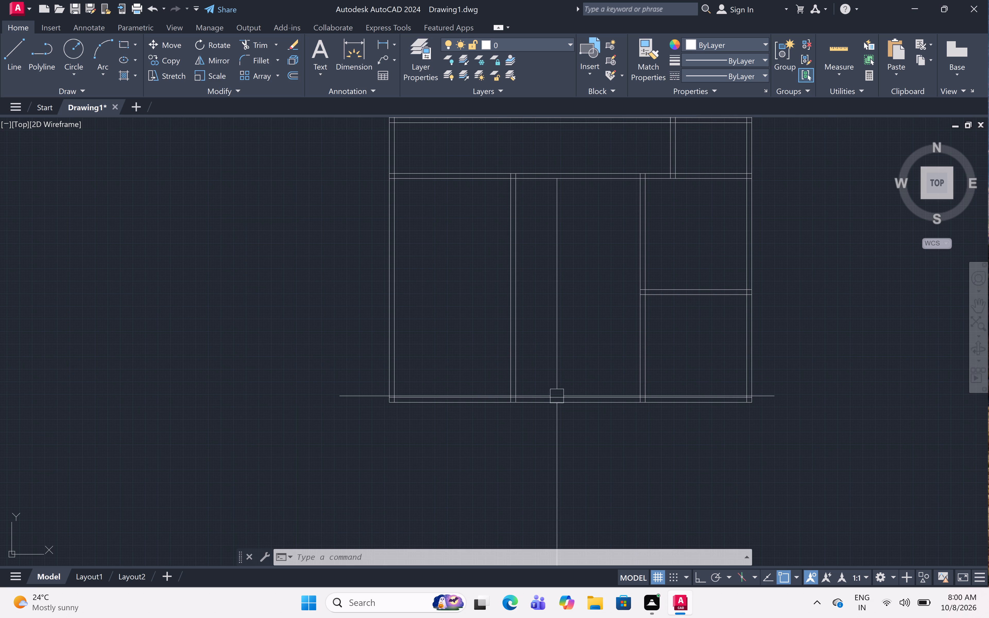
Trim the inner line of the south exterior wall between the new partition and the southern interior vertical wall.
scroll(592, 382, up, 2)
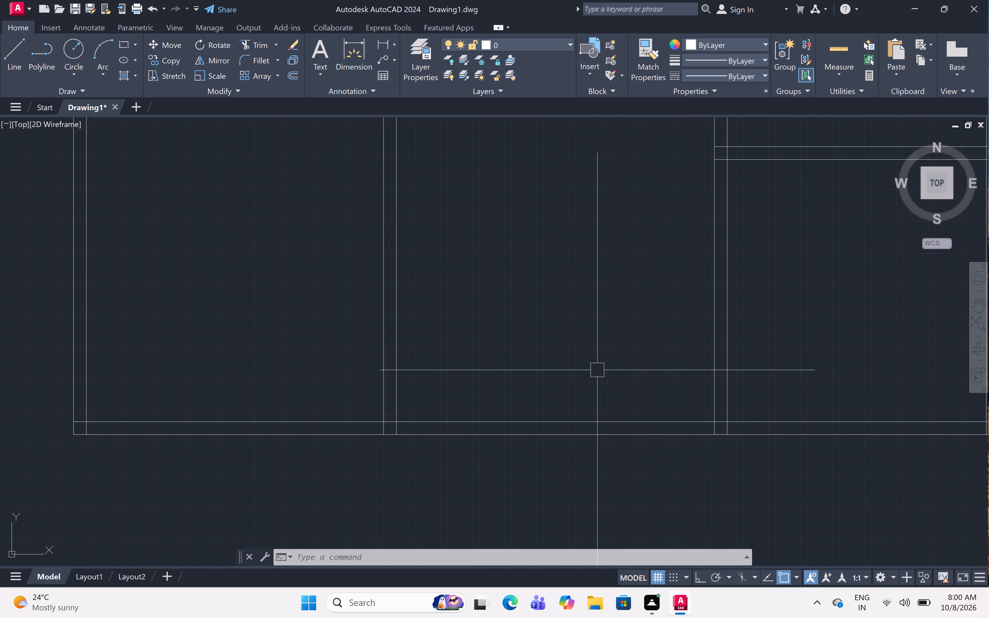
text(tr)
key(space)
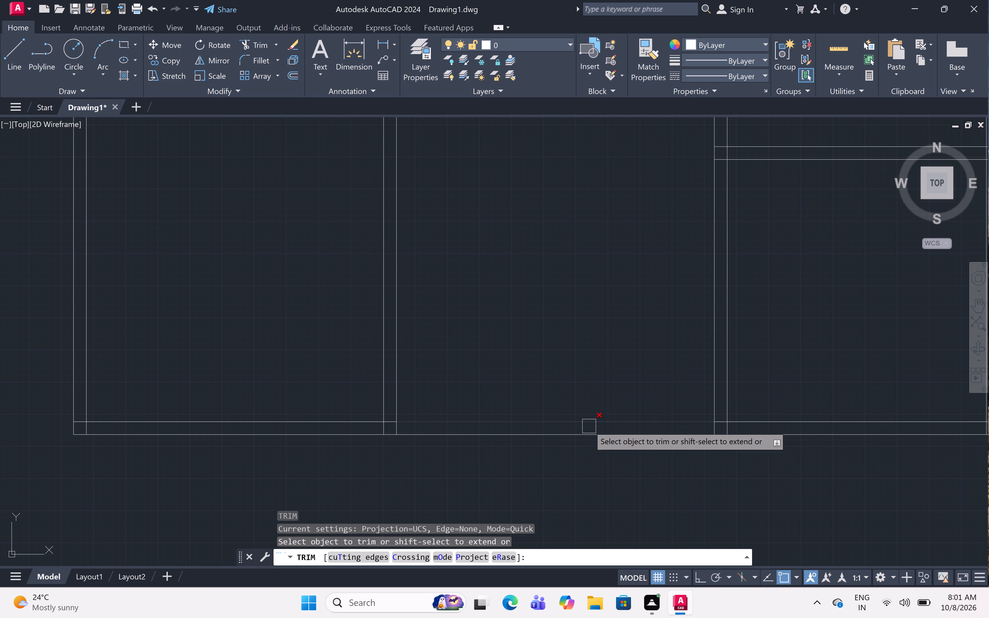
click(589, 426)
key(Escape)
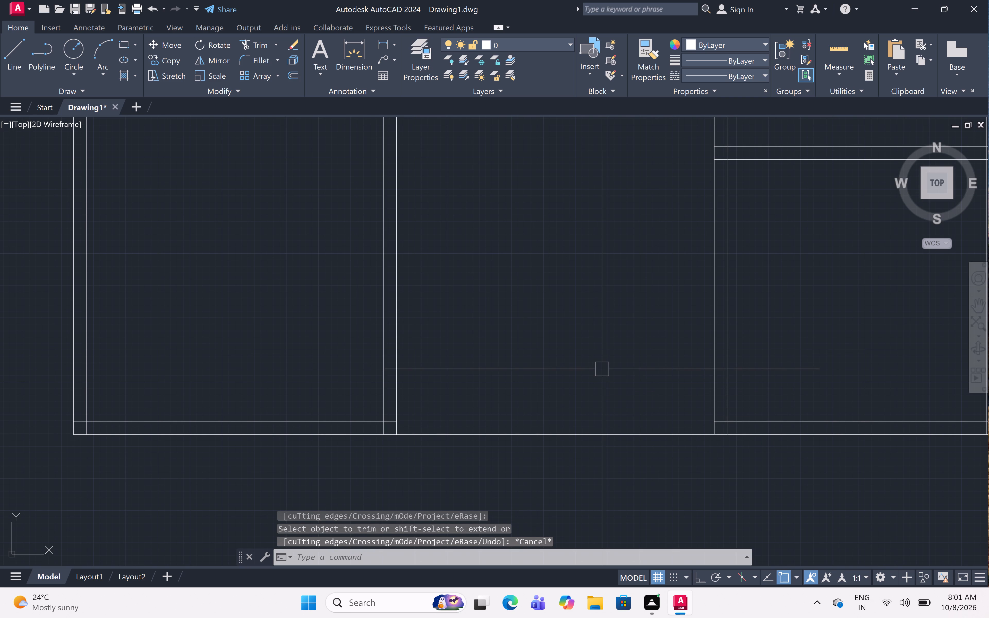
Offset the outer line of the south exterior wall 3.6' northwards to position a new cross wall.
text(off)
key(space)
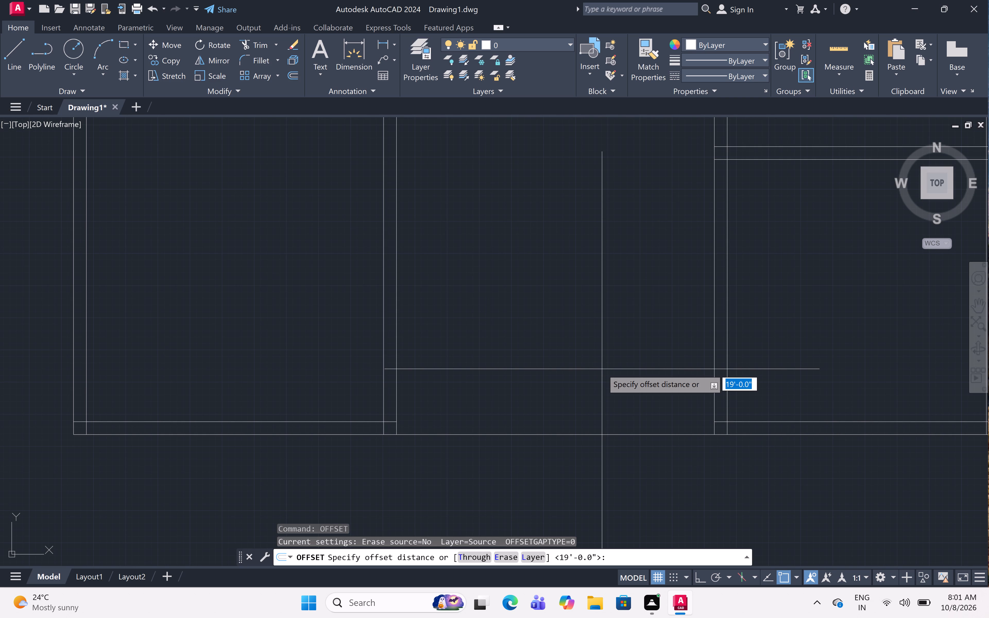
text(3.6')
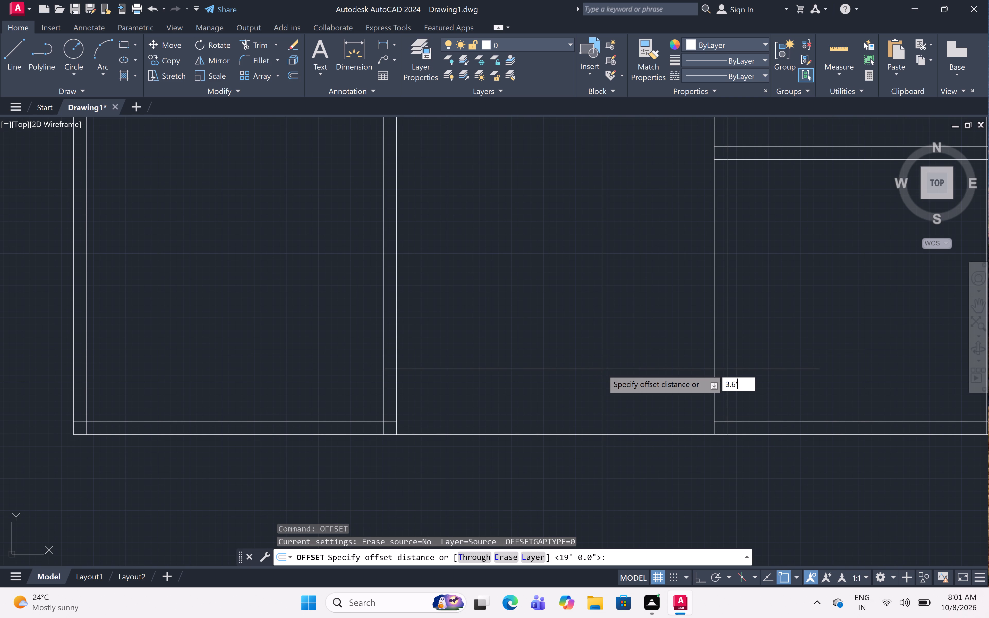
key(space)
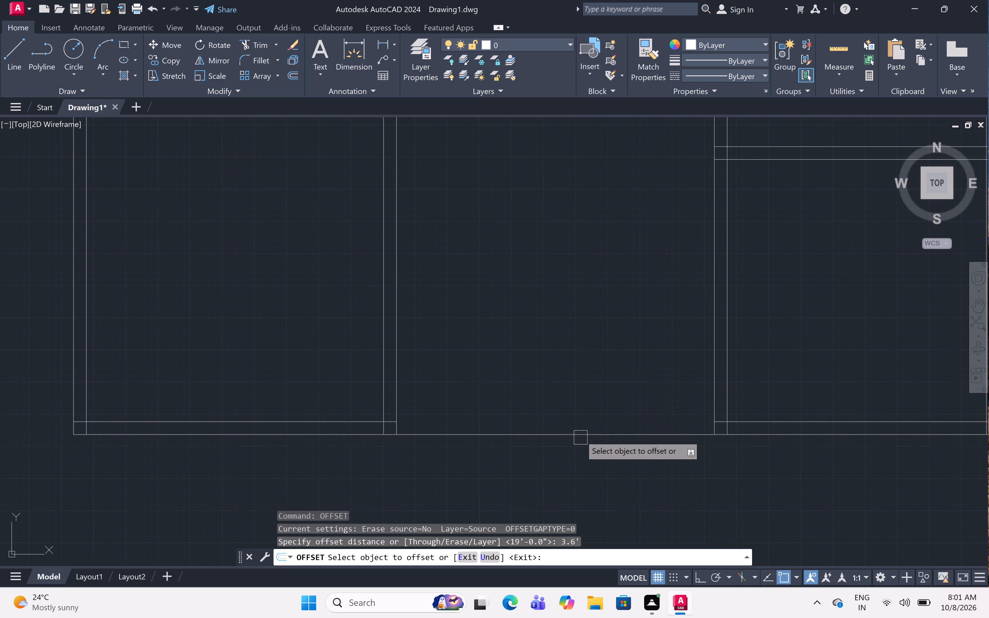
click(579, 434)
click(581, 217)
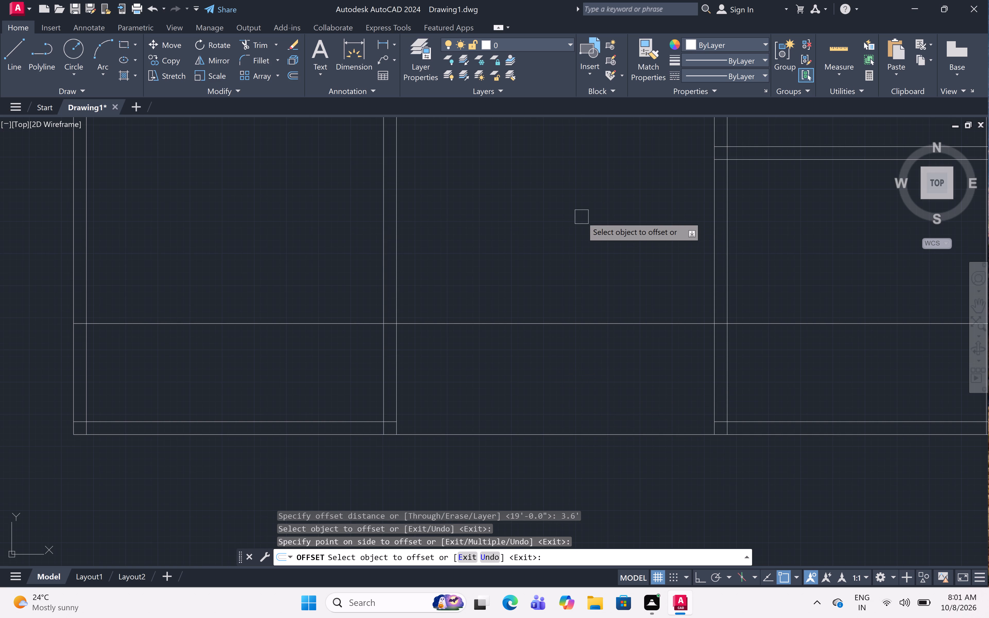
Offset the new cross wall line 5" northwards to form the wall's thickness.
key(space)
key(space)
text(5")
key(space)
click(565, 326)
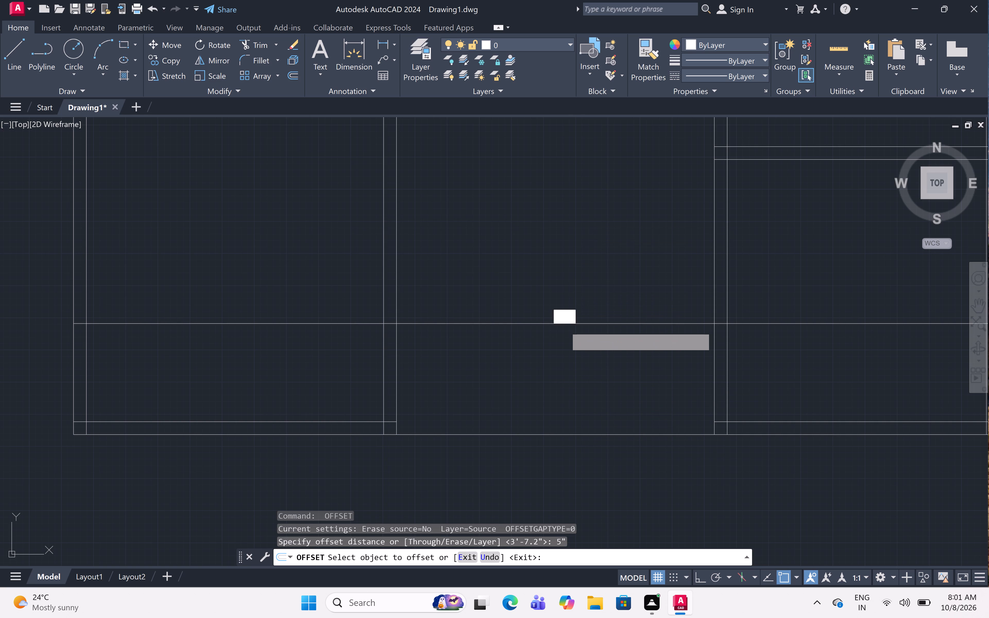
click(577, 239)
key(Escape)
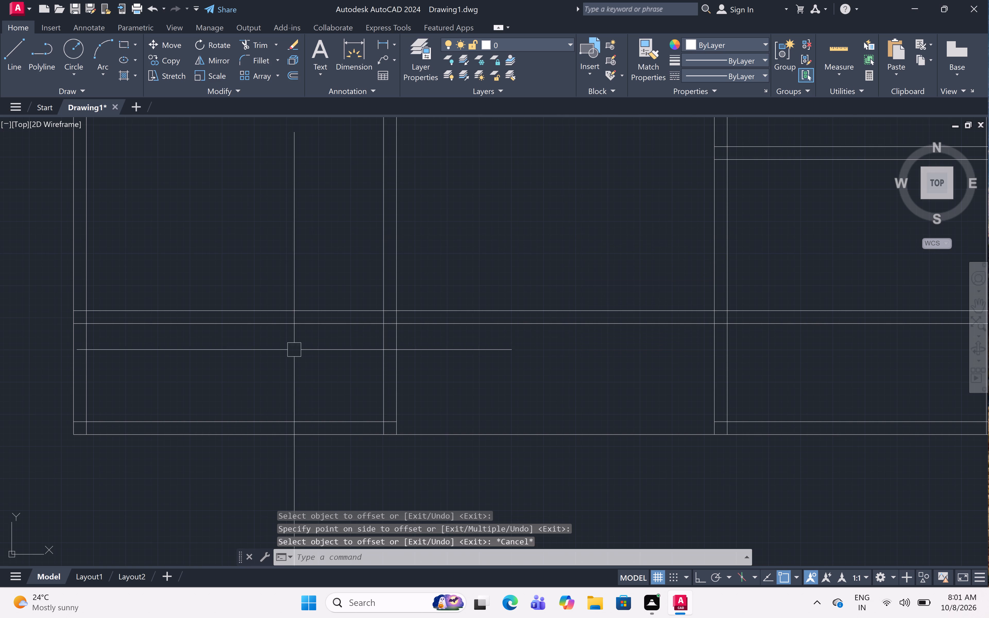
Trim both lines of the new cross wall west of the new partition, including the stubs inside the west exterior wall.
key(t)
key(r)
key(space)
click(265, 322)
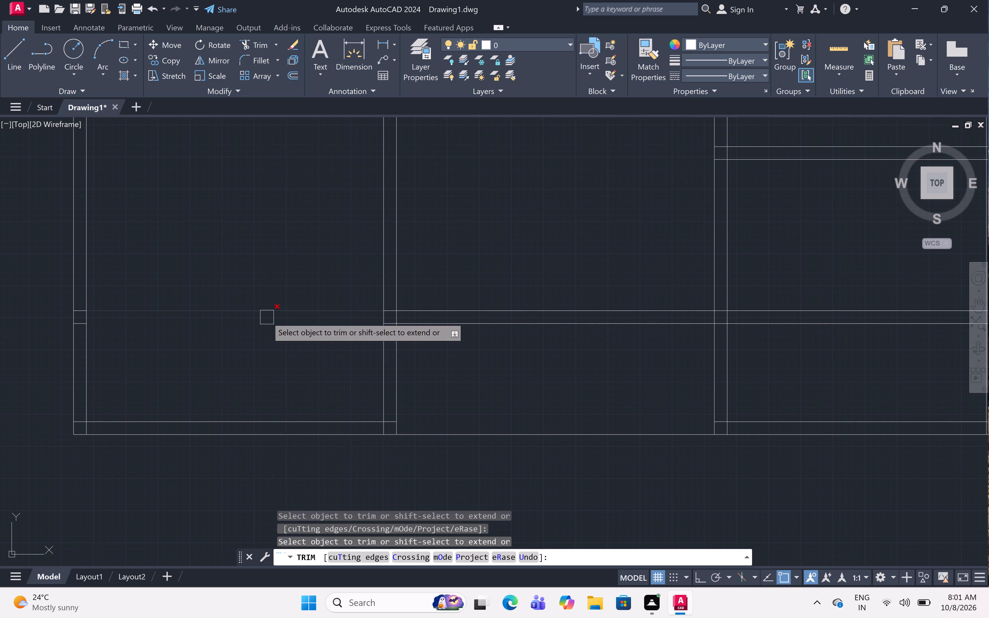
click(267, 316)
scroll(280, 295, down, 3)
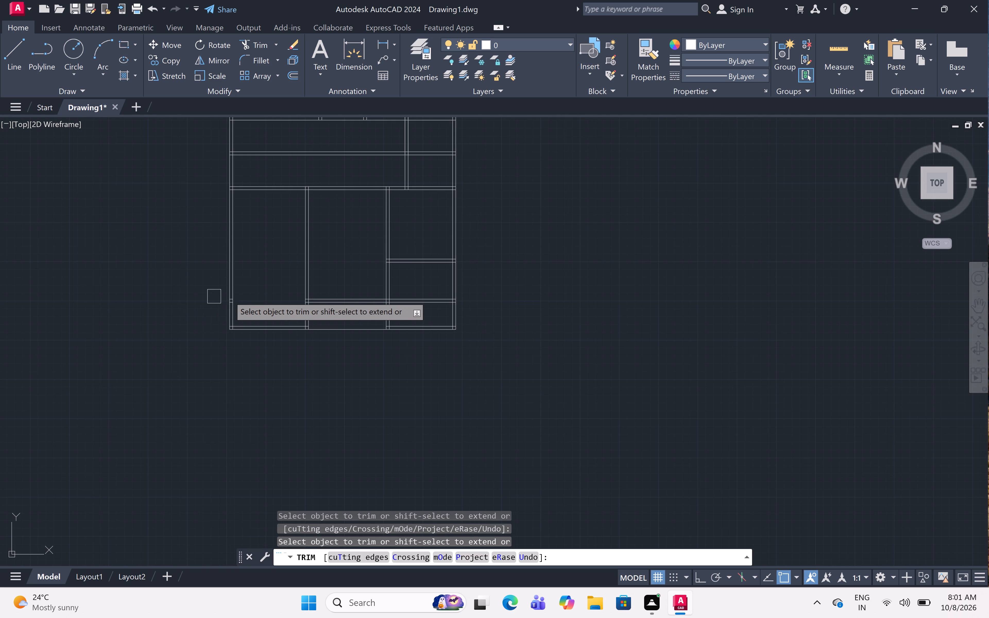
scroll(230, 296, up, 5)
click(236, 313)
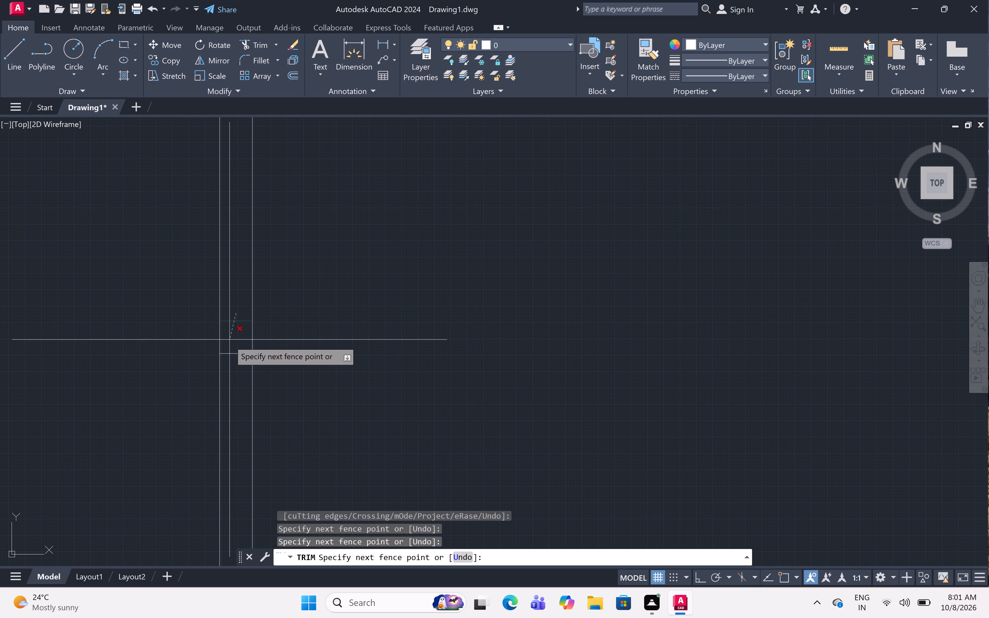
click(233, 360)
Trim both new cross wall lines east of the southern interior vertical wall, including the stubs inside the east exterior wall.
scroll(232, 323, down, 6)
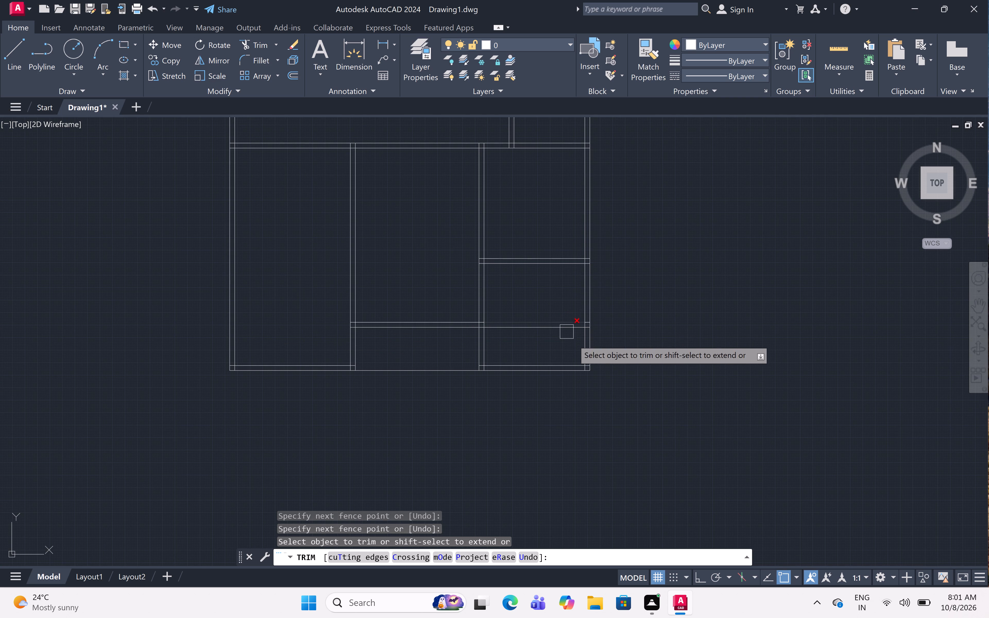
scroll(587, 321, up, 5)
click(590, 324)
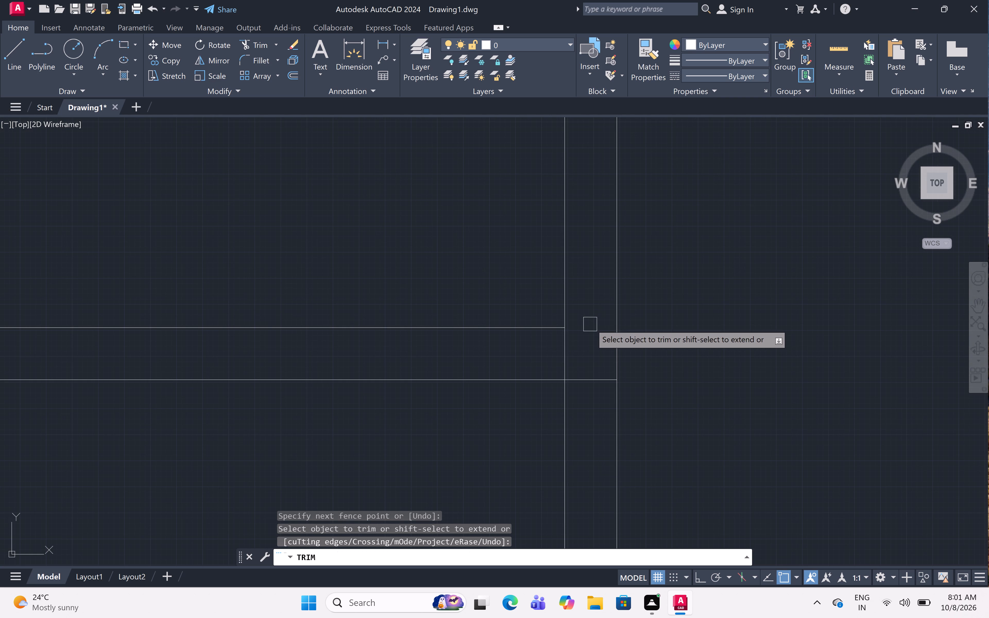
click(600, 382)
scroll(606, 335, down, 5)
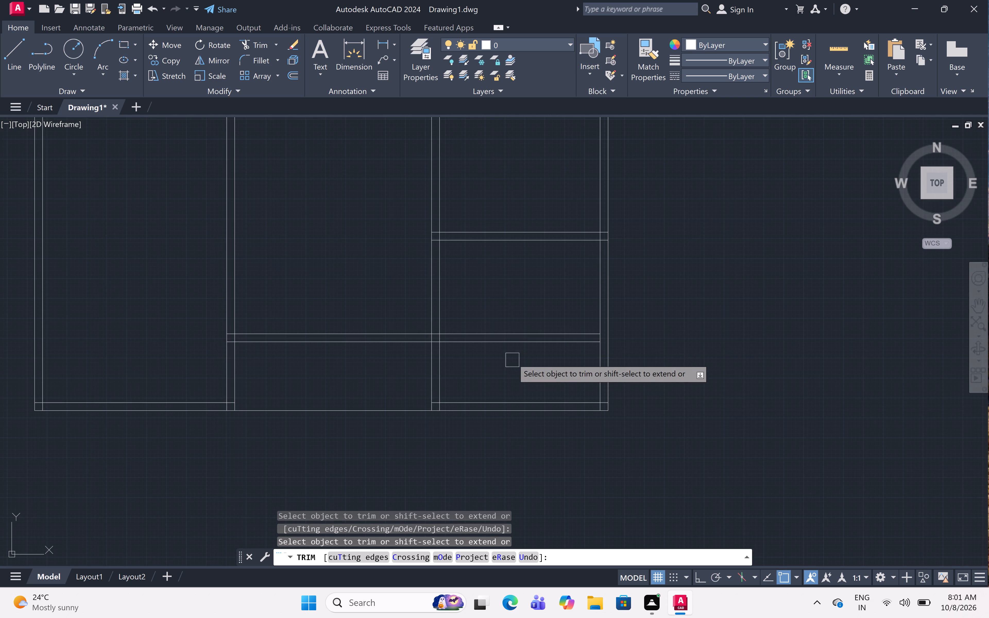
click(526, 336)
click(526, 341)
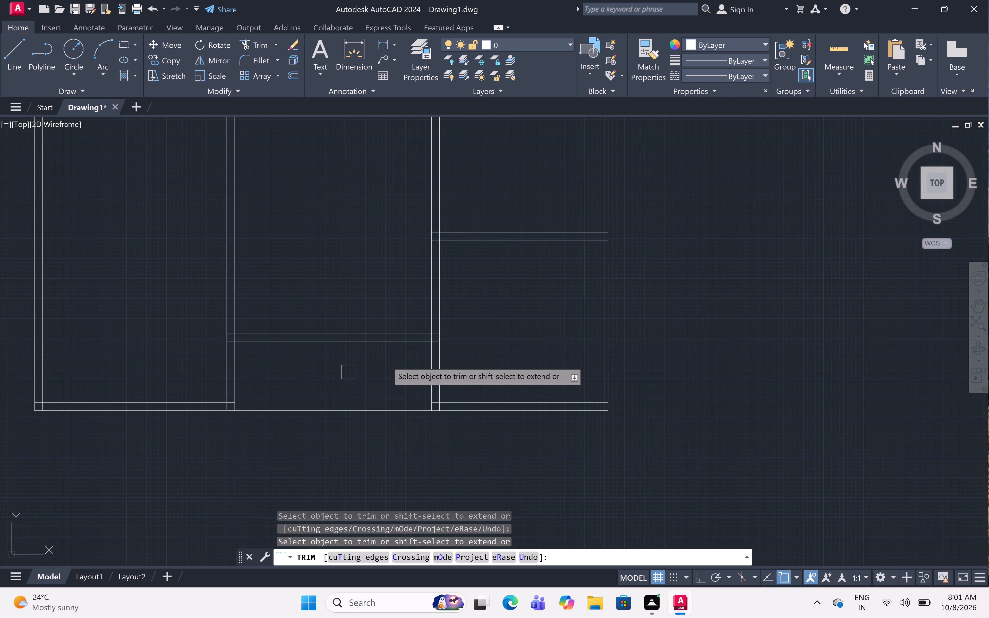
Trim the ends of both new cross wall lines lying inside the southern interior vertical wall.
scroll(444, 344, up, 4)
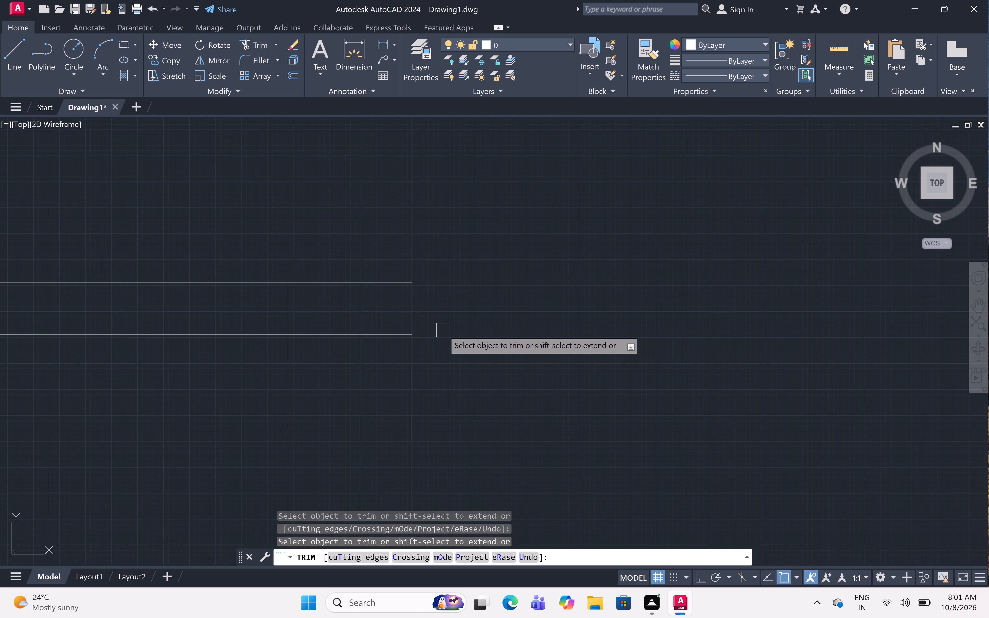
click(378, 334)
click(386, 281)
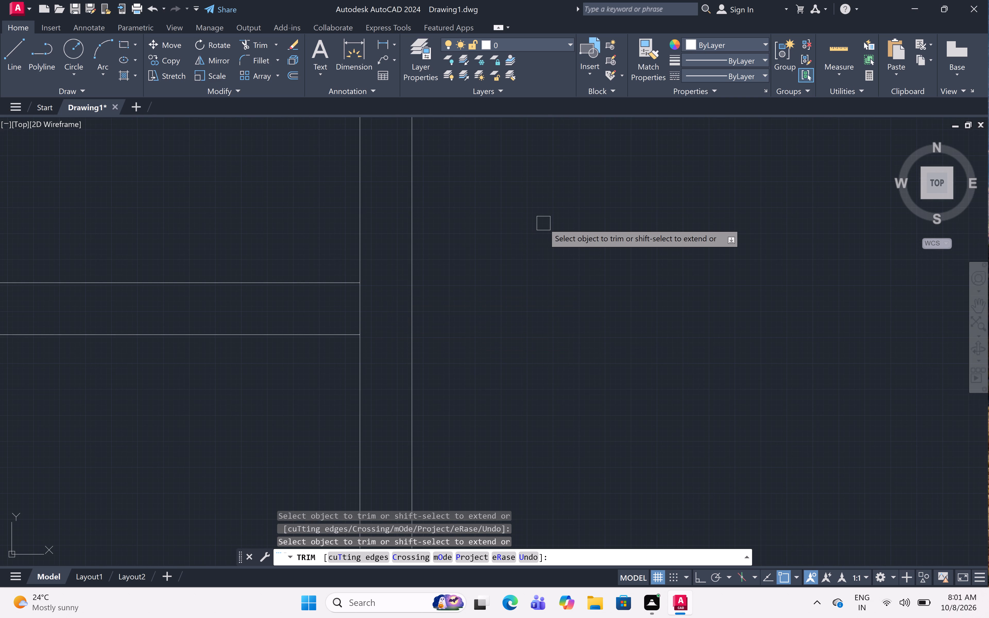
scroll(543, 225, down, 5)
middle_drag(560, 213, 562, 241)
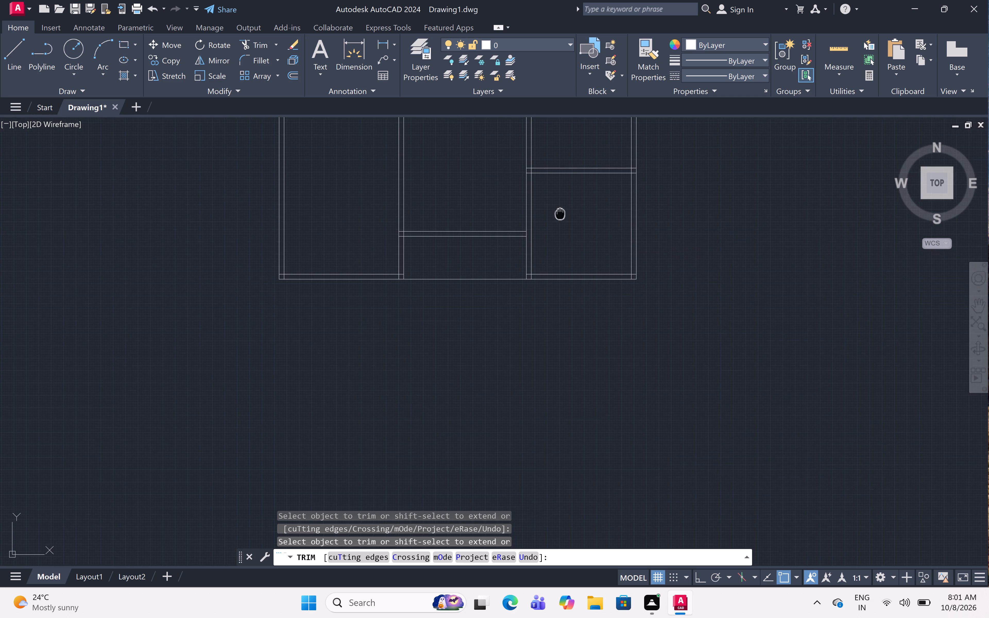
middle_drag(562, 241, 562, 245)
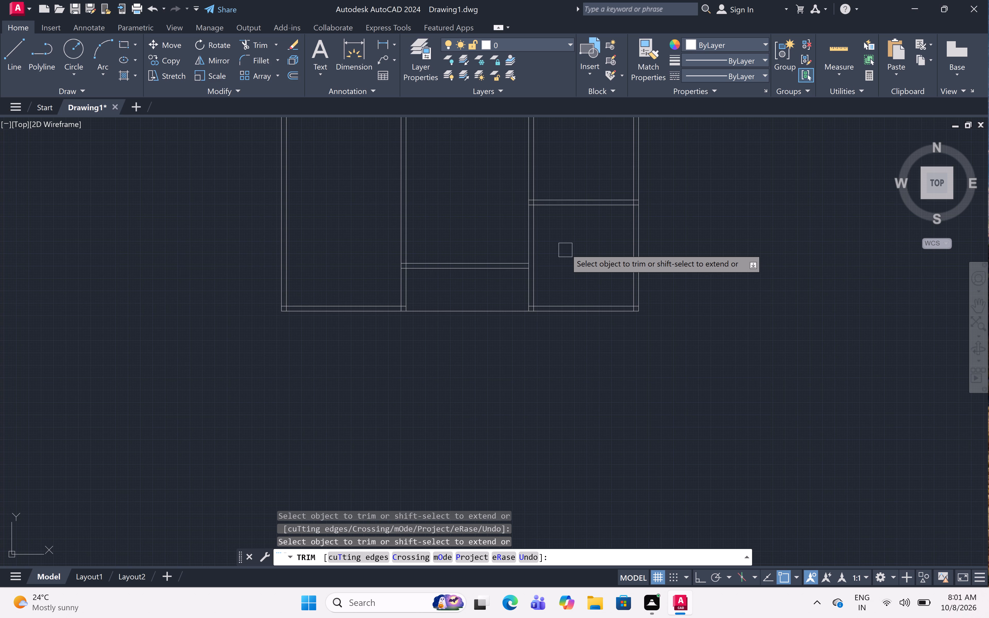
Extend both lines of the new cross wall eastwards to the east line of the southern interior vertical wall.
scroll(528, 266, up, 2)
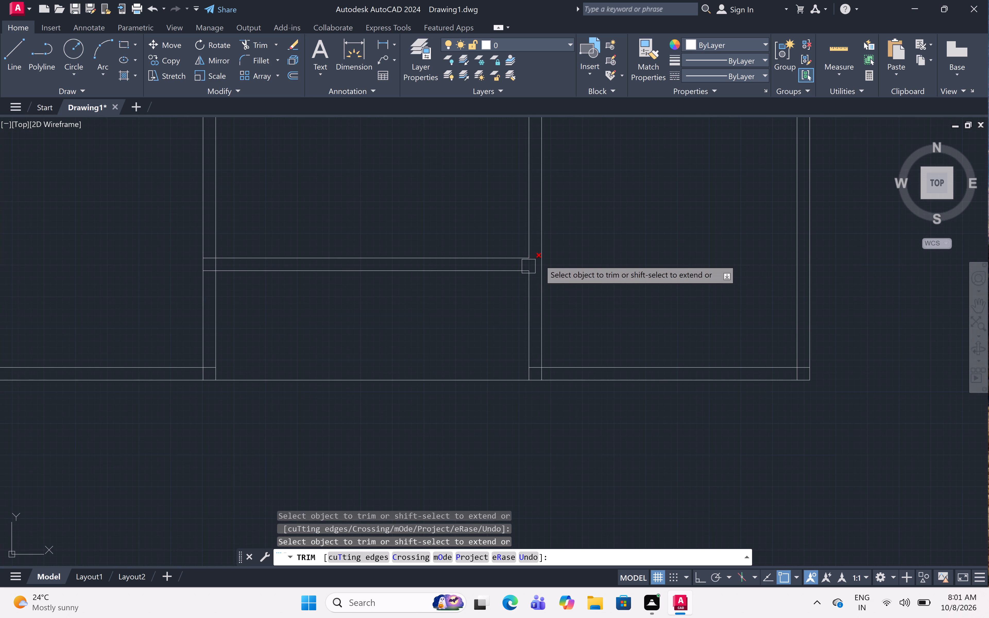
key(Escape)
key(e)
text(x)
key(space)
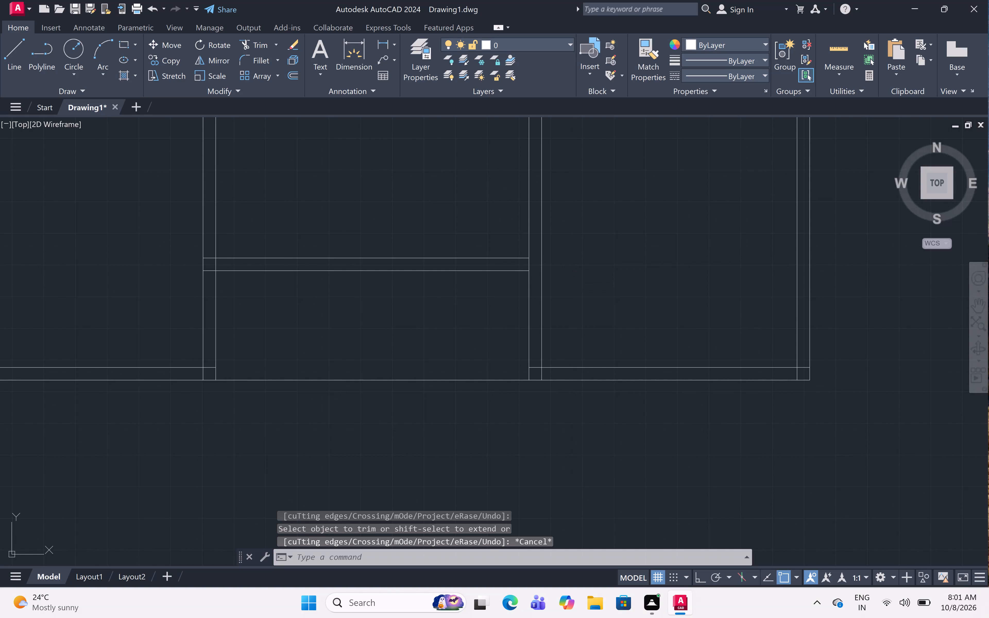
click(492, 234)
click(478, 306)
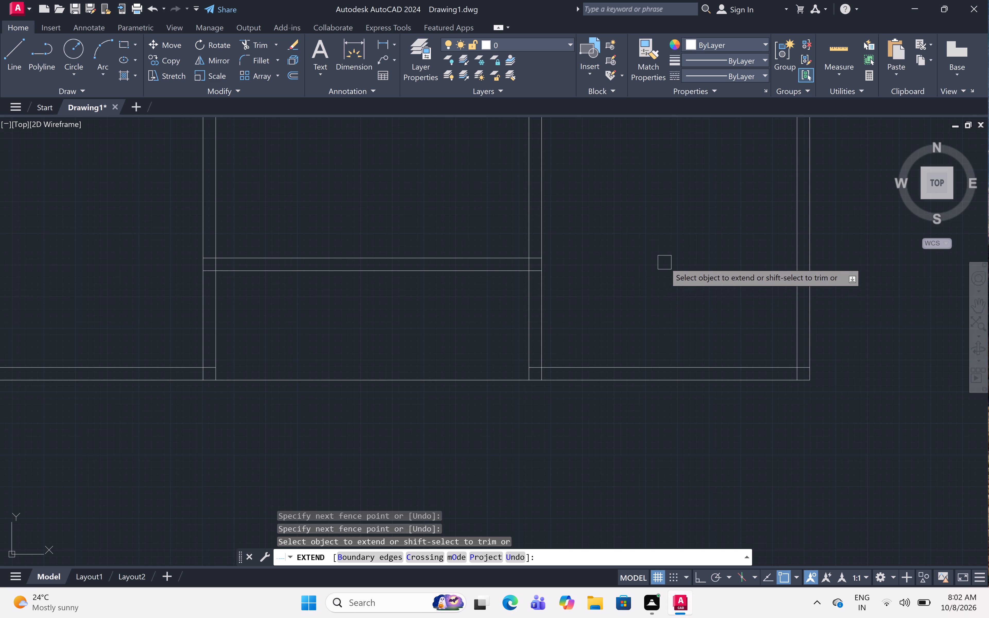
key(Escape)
Extend both lines of the new vertical partition northwards to the far line of the next cross wall.
scroll(670, 260, down, 2)
middle_drag(670, 252, 682, 303)
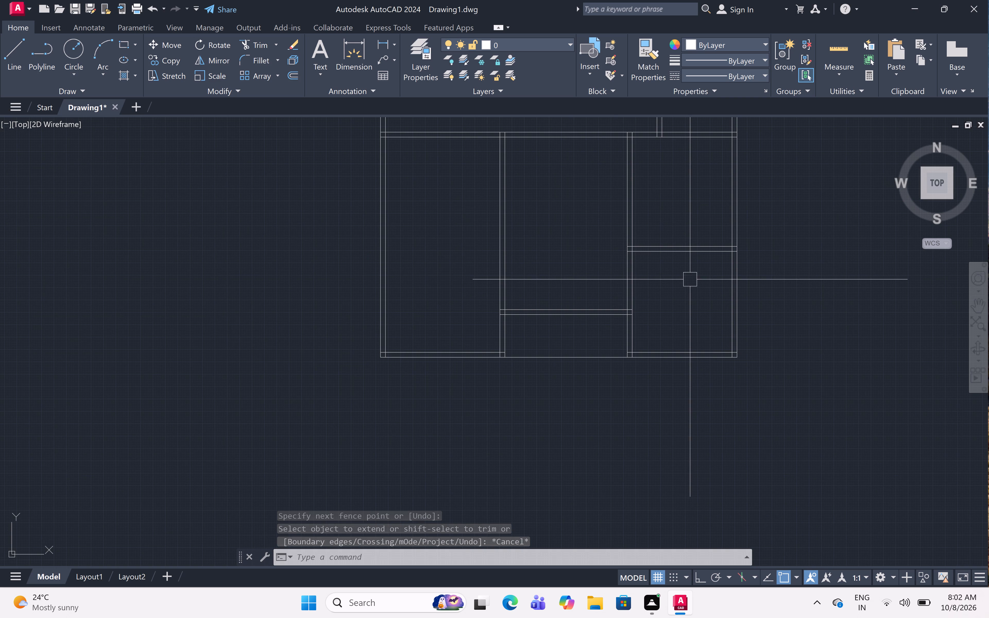
middle_drag(692, 279, 723, 340)
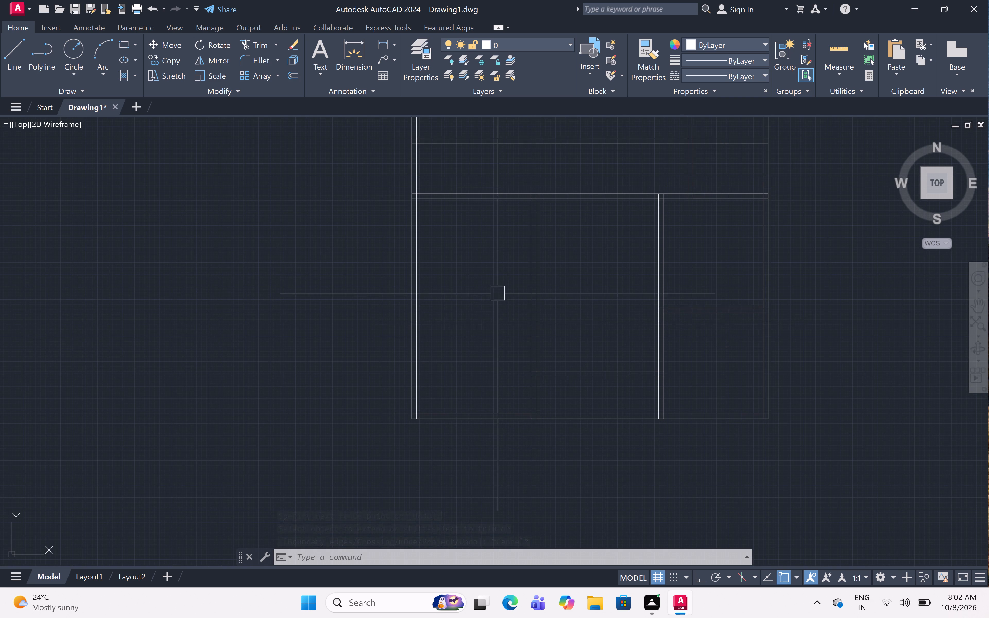
middle_drag(485, 219, 506, 297)
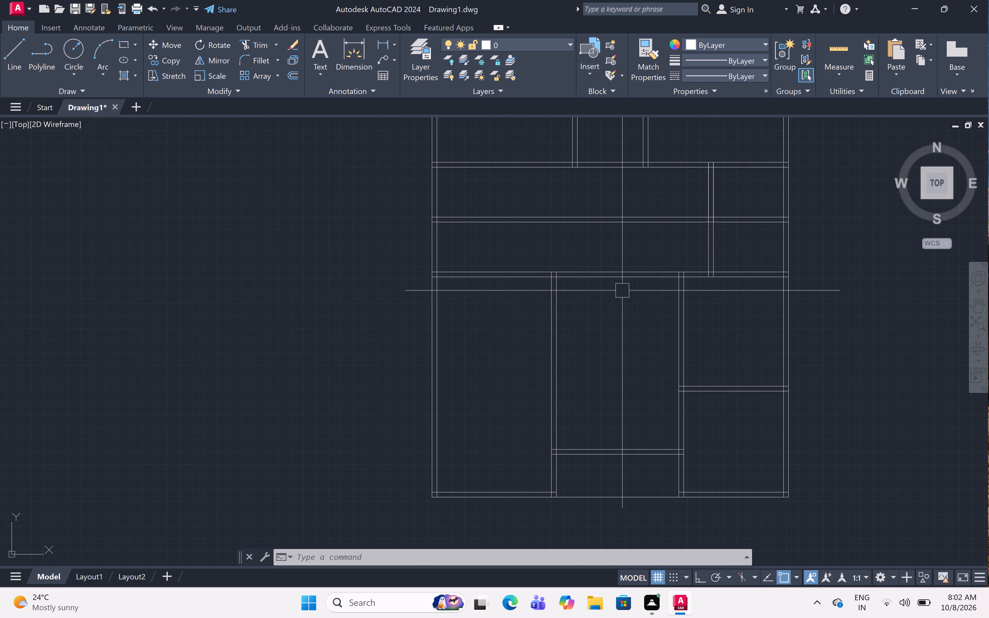
key(e)
key(x)
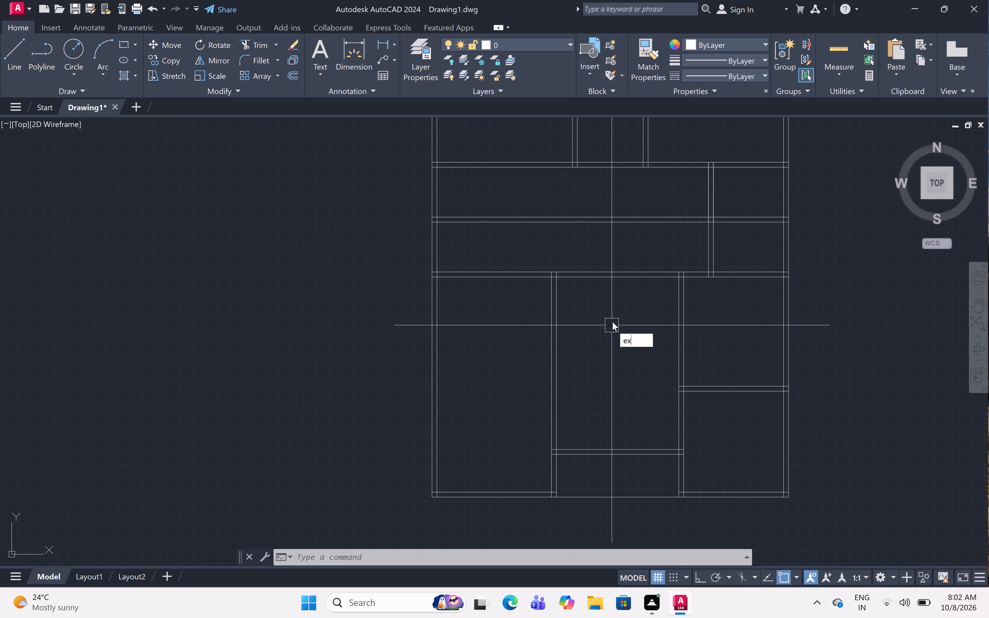
key(space)
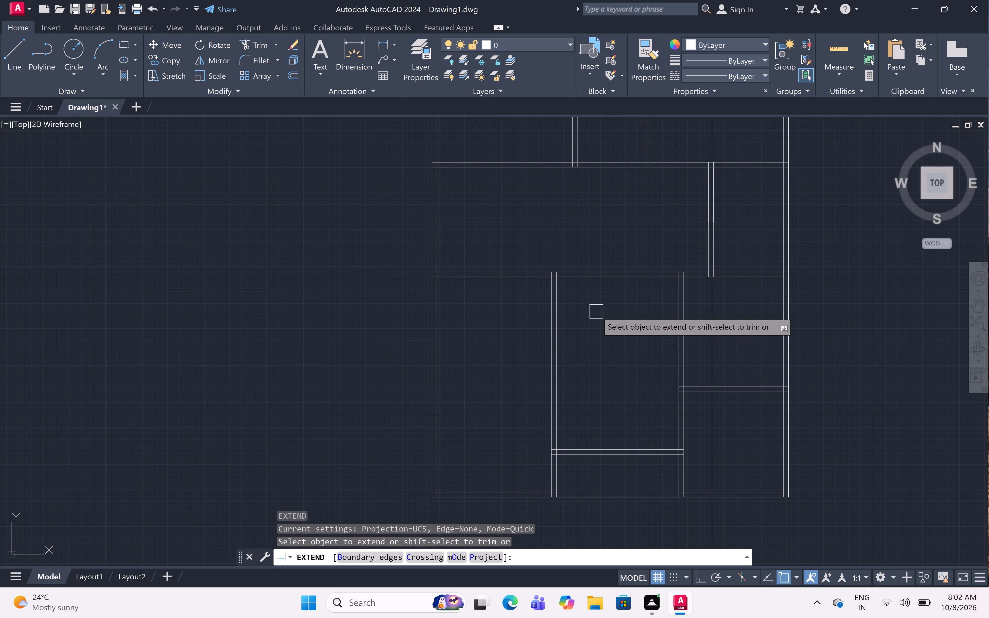
click(599, 306)
click(454, 337)
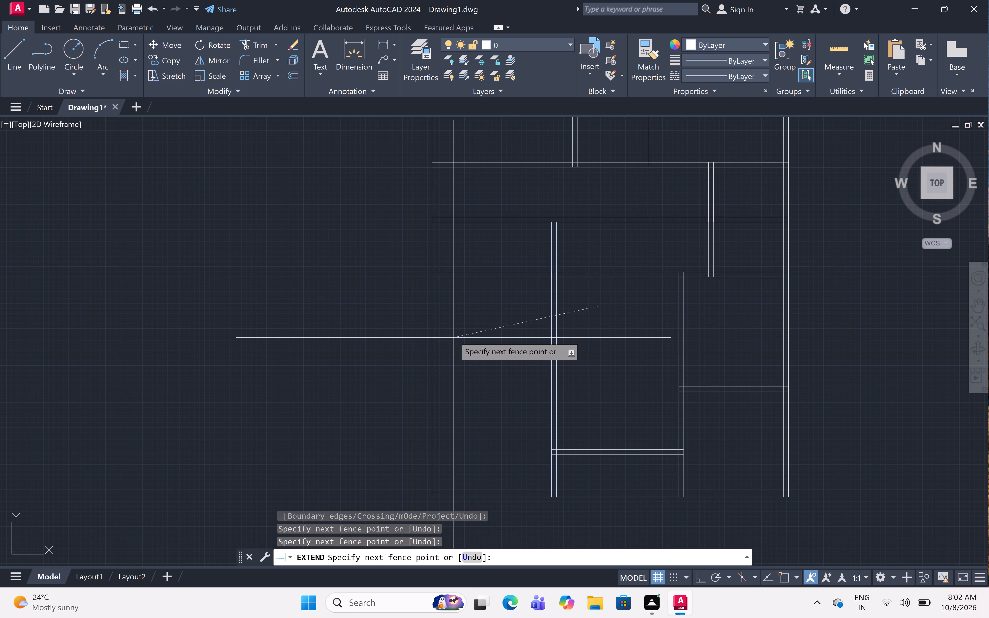
click(573, 236)
click(526, 238)
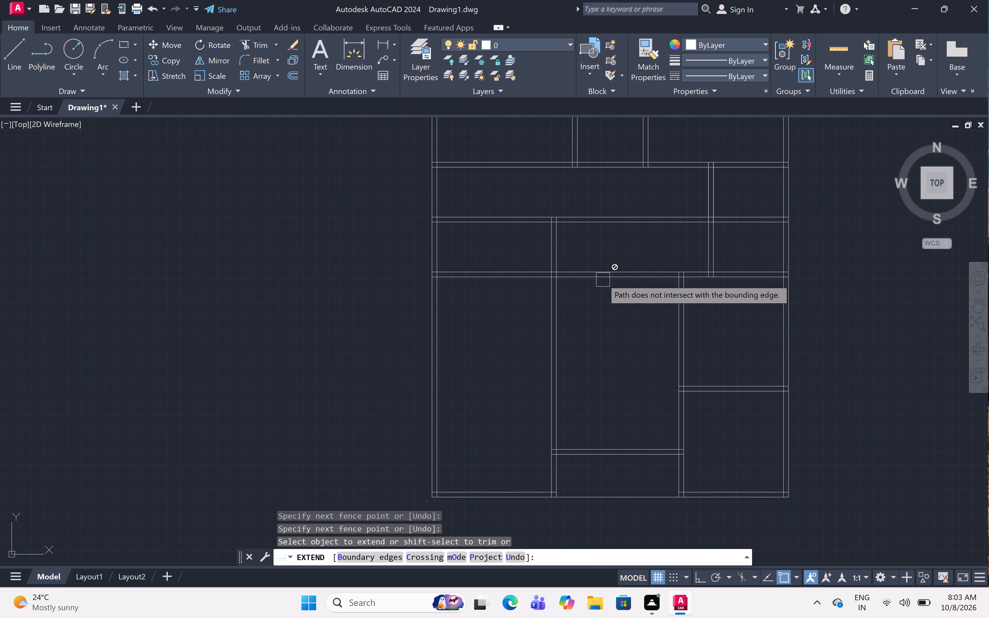
Trim both lines of the cross wall through the central and western rooms, between the west exterior wall and the eastern interior vertical wall.
key(t)
key(r)
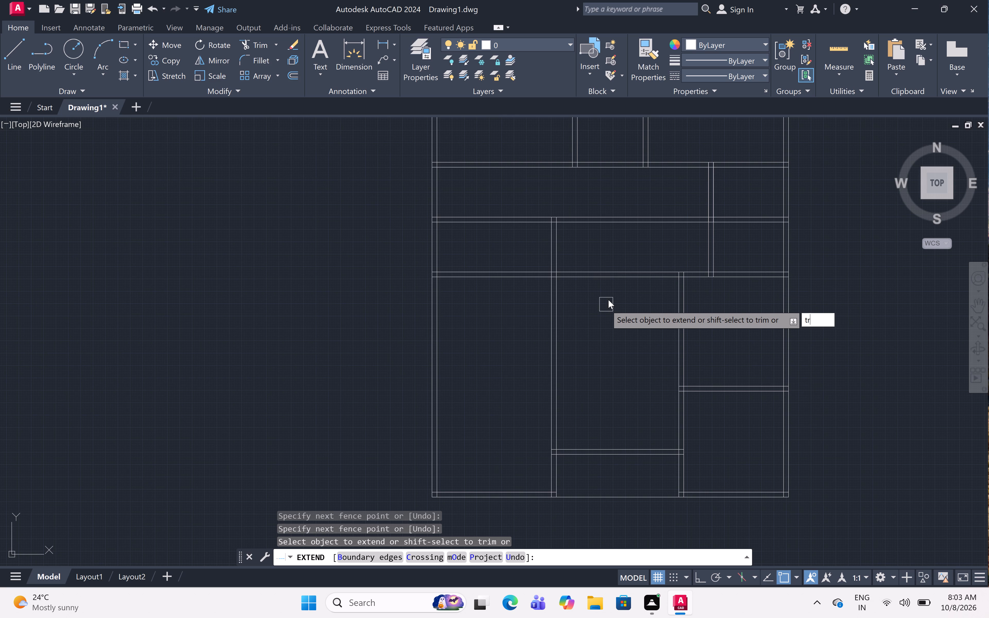
key(space)
key(Escape)
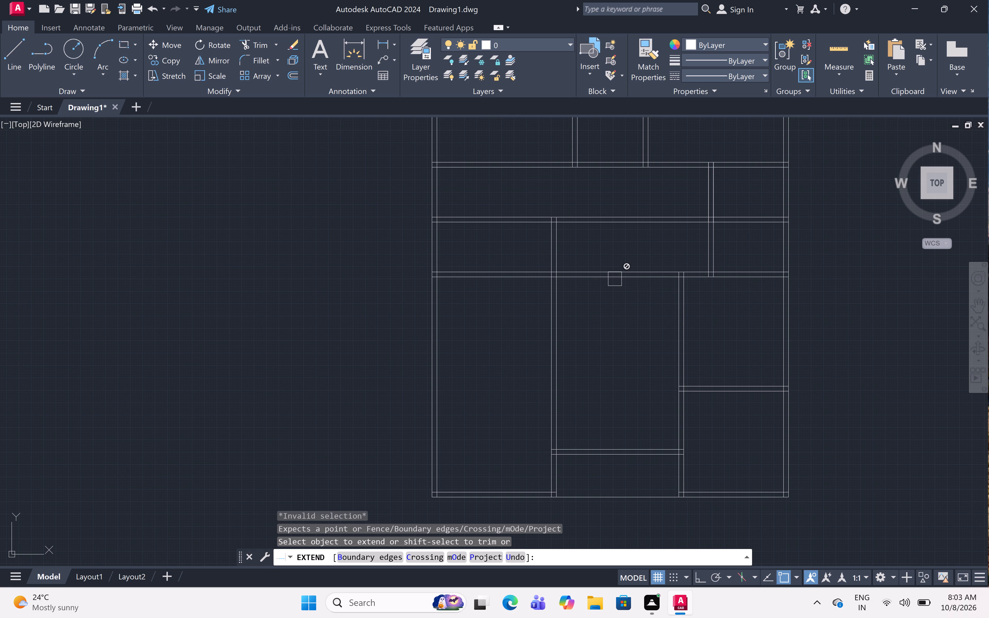
key(t)
key(r)
key(space)
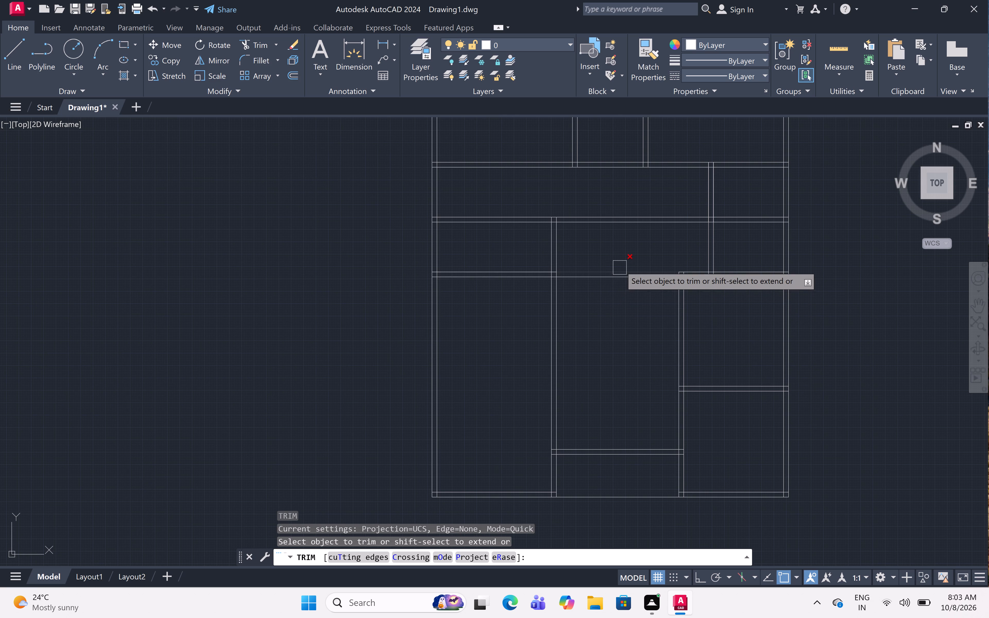
click(620, 263)
click(620, 281)
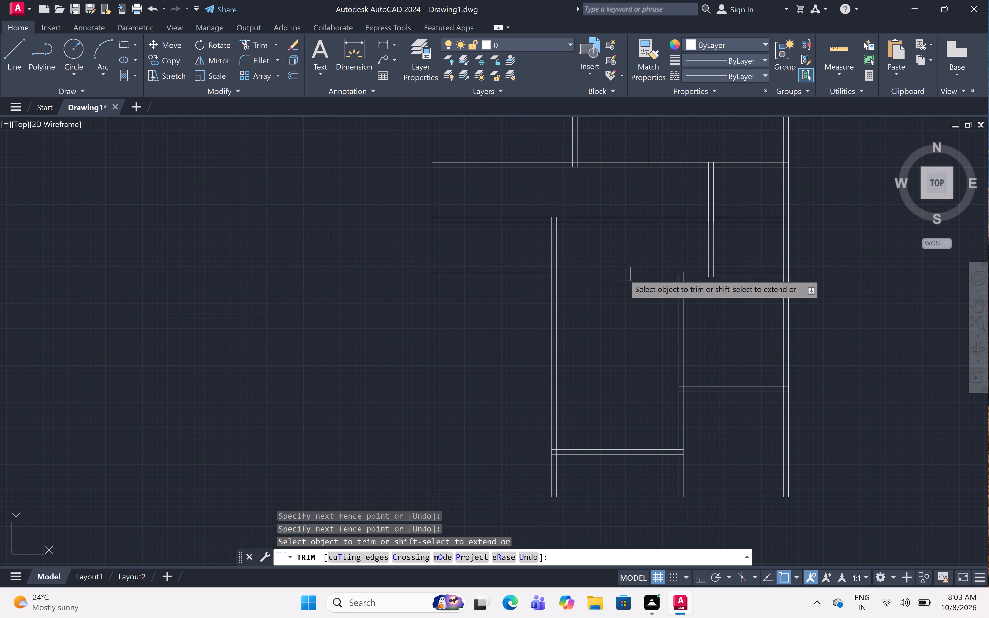
scroll(624, 274, down, 1)
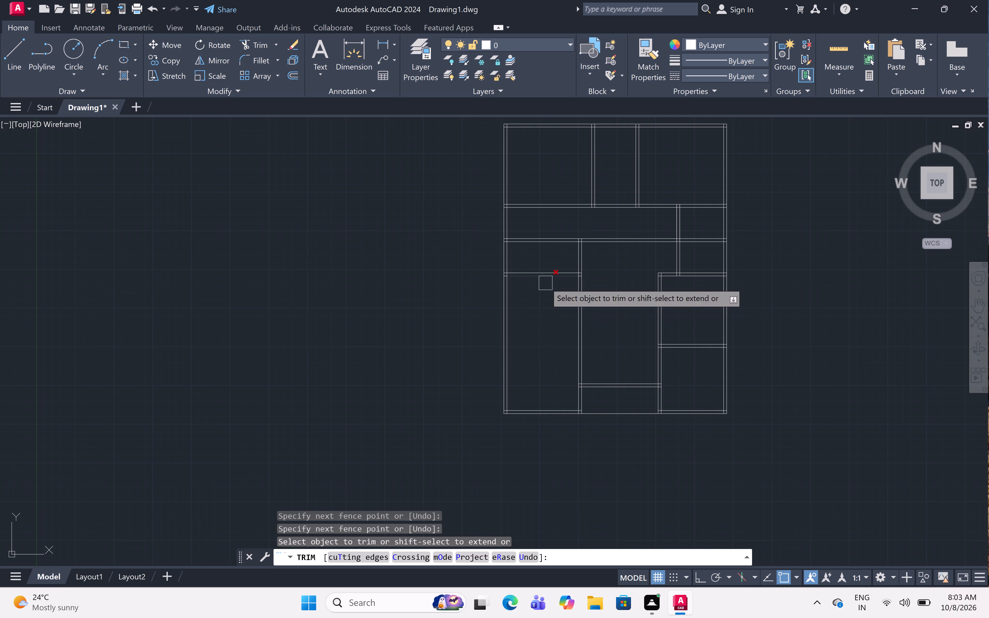
click(552, 260)
click(555, 291)
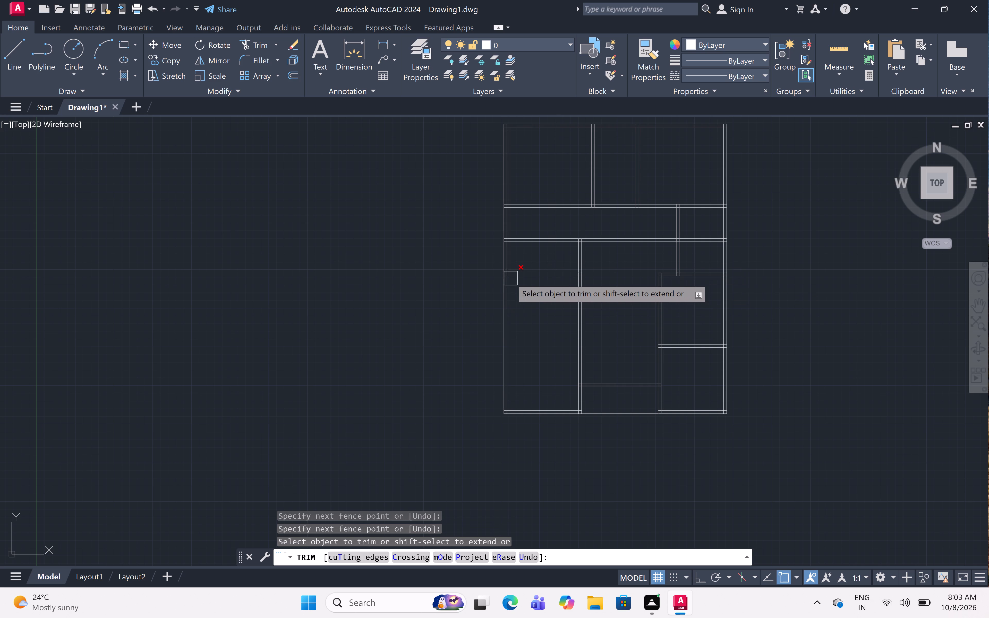
Trim the leftover cross wall stubs inside the west exterior wall and inside the western interior vertical wall.
scroll(499, 275, up, 4)
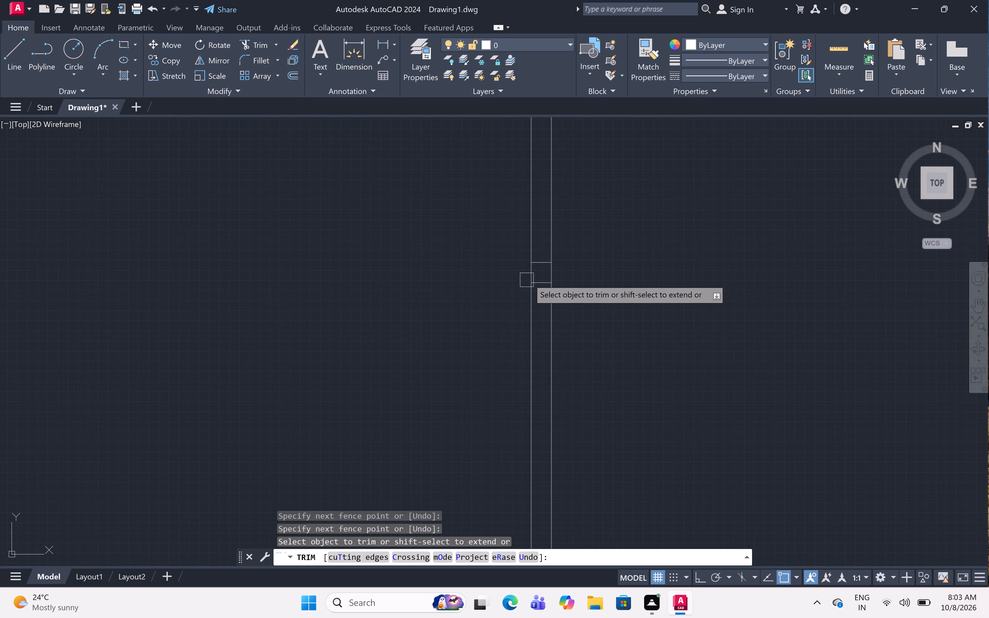
scroll(543, 282, up, 2)
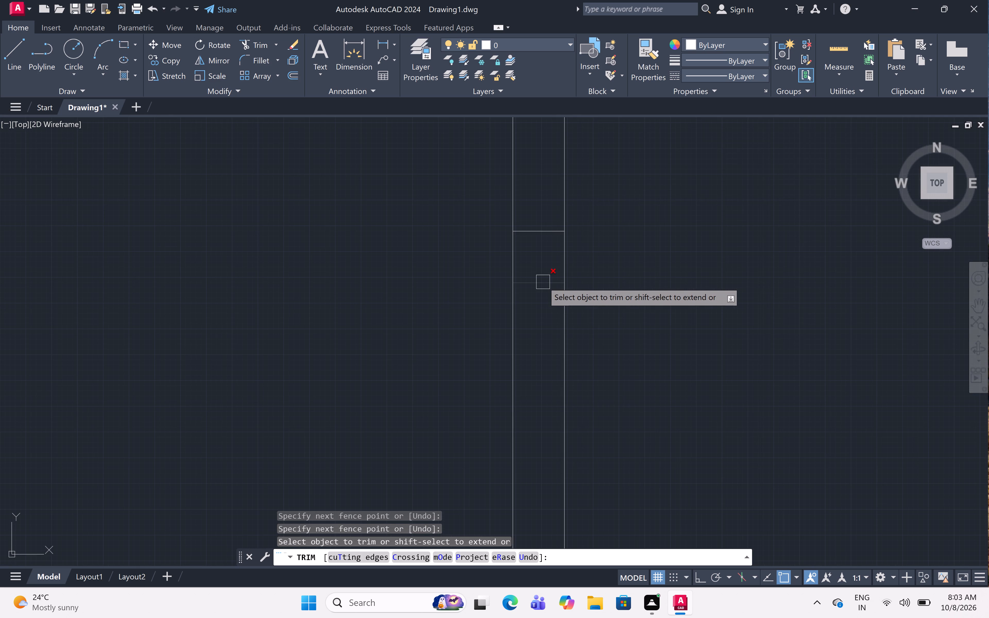
click(543, 280)
click(543, 232)
scroll(543, 237, down, 3)
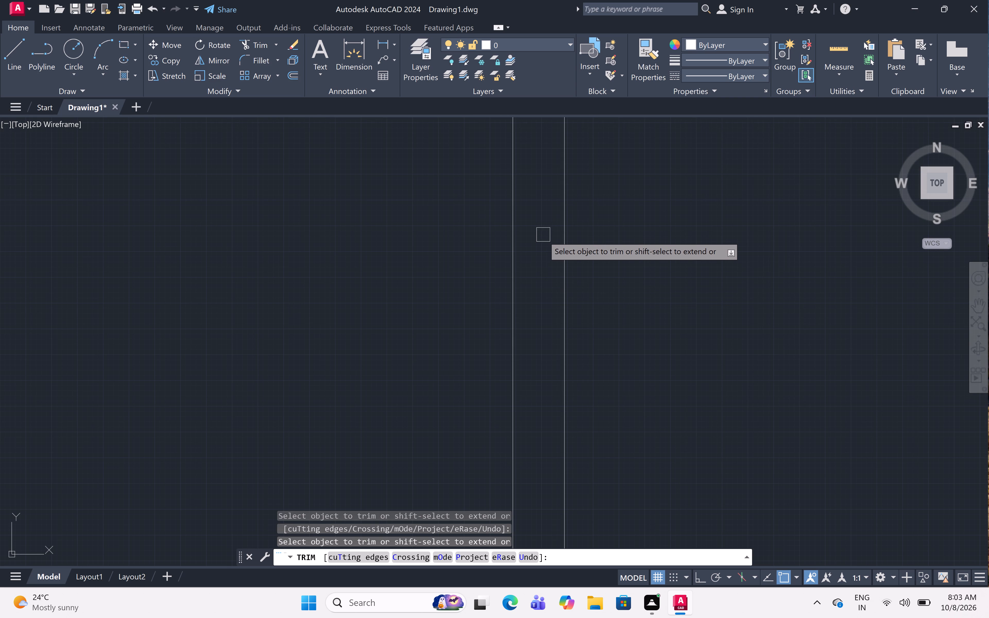
scroll(543, 237, down, 3)
scroll(734, 238, up, 4)
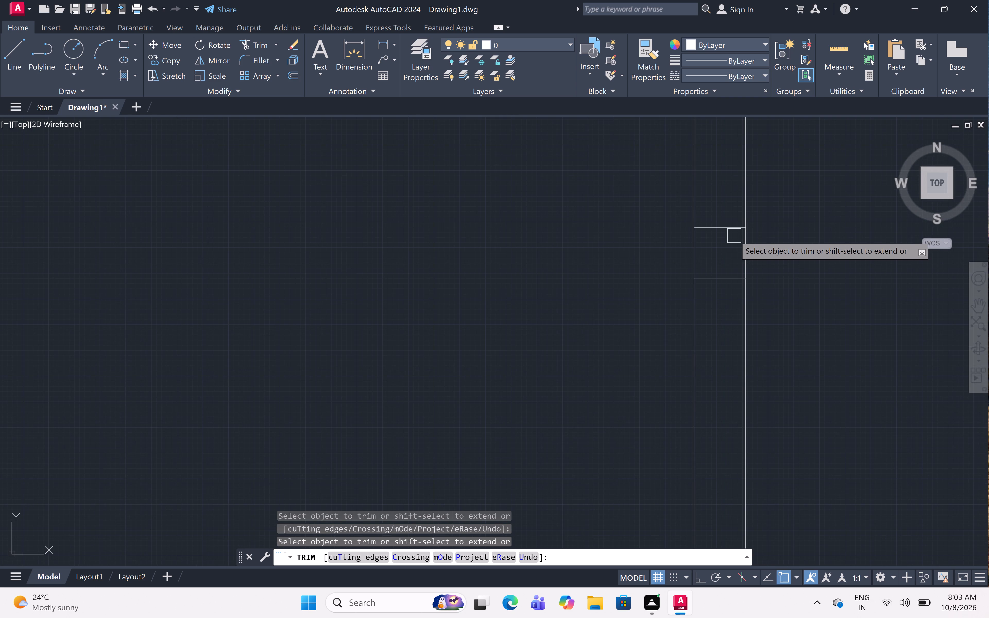
click(729, 227)
click(720, 282)
scroll(738, 207, down, 5)
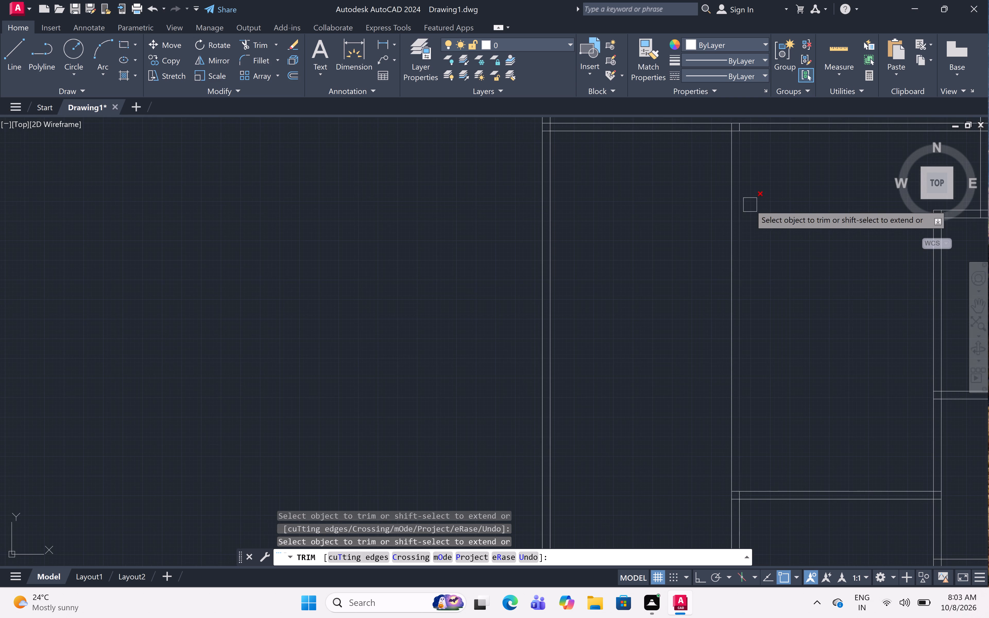
middle_drag(804, 209, 762, 260)
scroll(760, 256, down, 2)
middle_drag(760, 256, 648, 291)
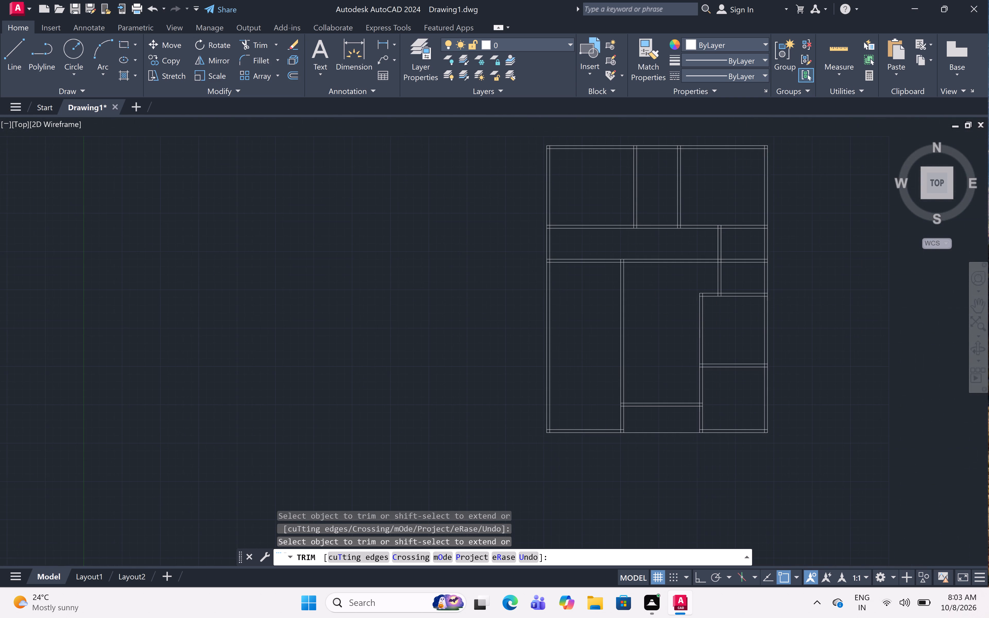
key(Escape)
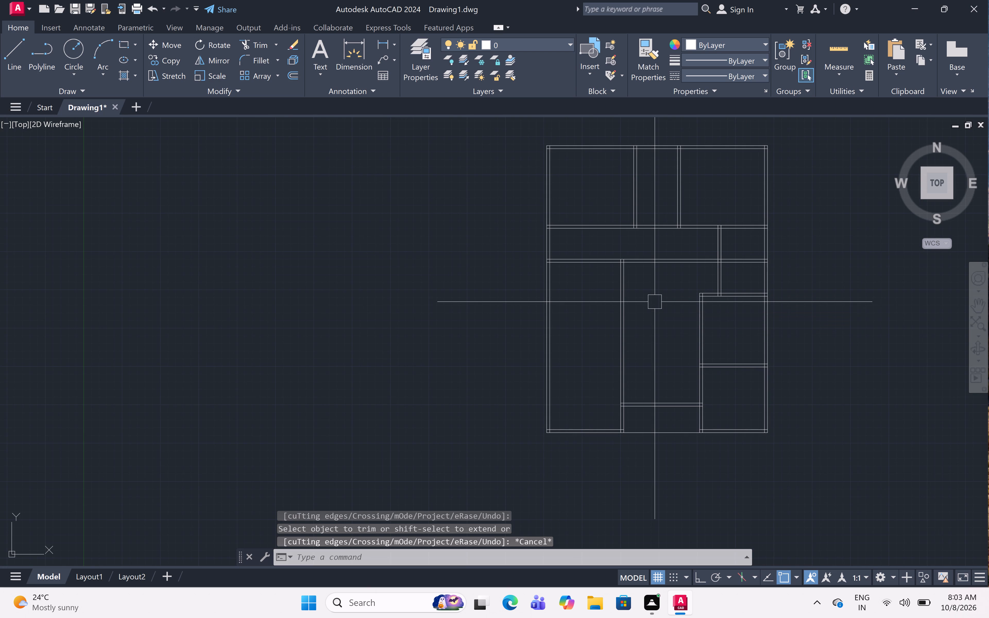
Offset the south line of the cross wall above the western room 9.8' southwards.
text(off)
key(space)
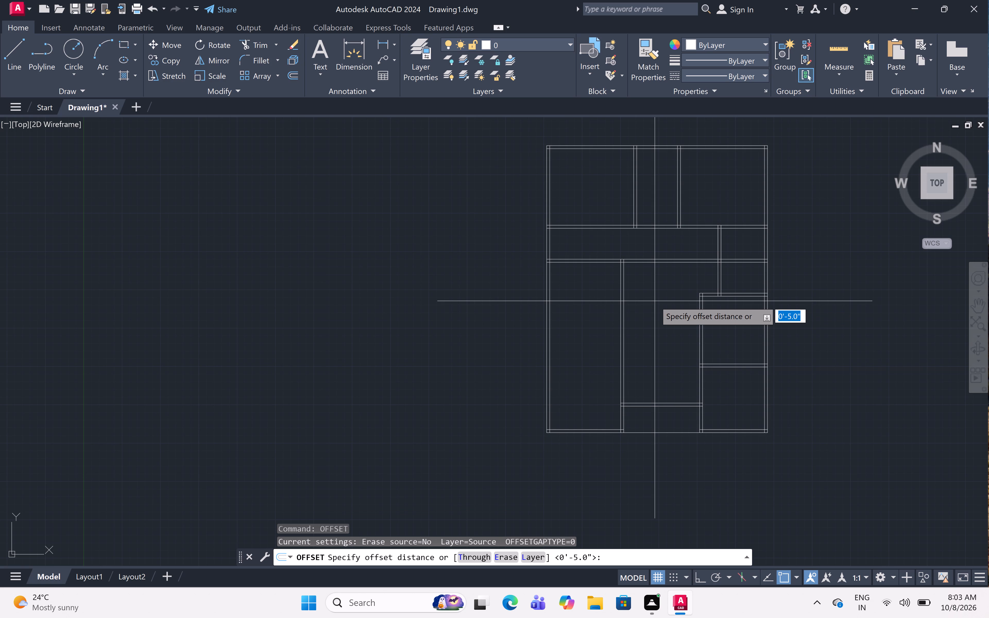
text(9.8")
key(BackSpace)
text(')
key(space)
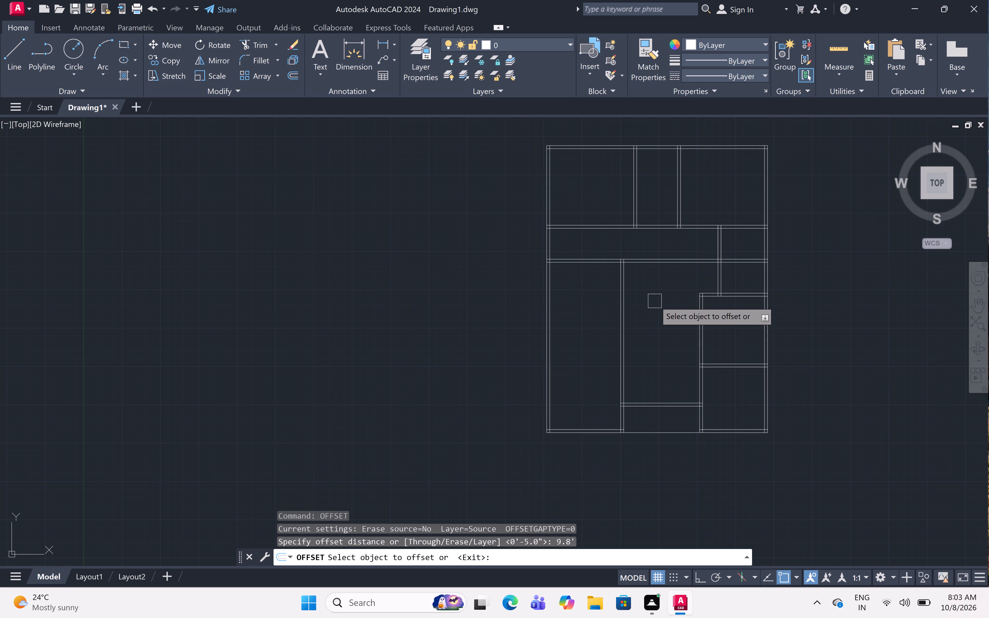
scroll(582, 273, up, 2)
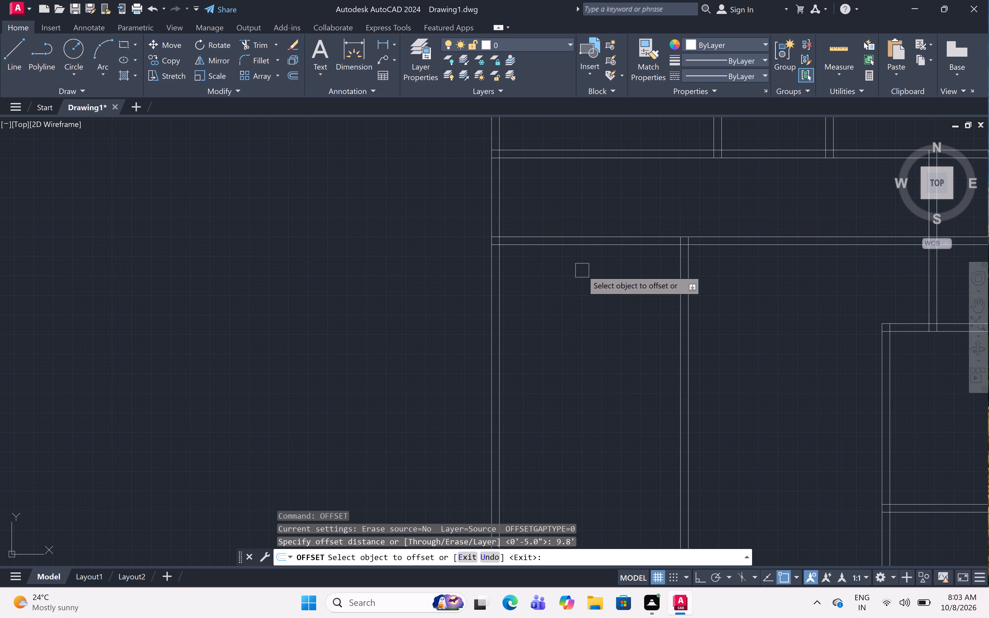
click(586, 246)
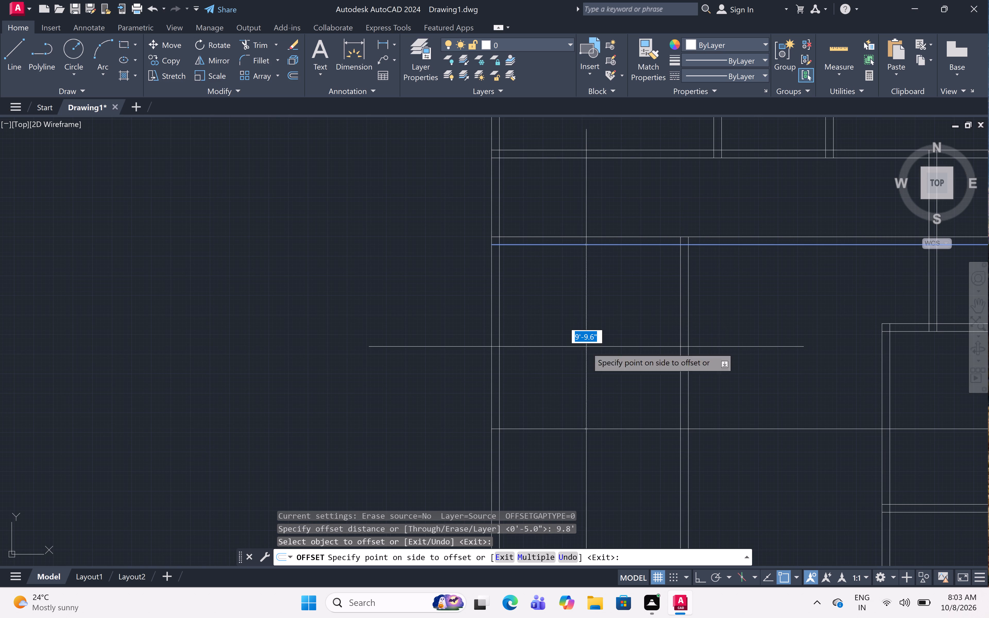
click(591, 362)
key(space)
Offset the new horizontal line 5" southwards to form a cross wall.
key(space)
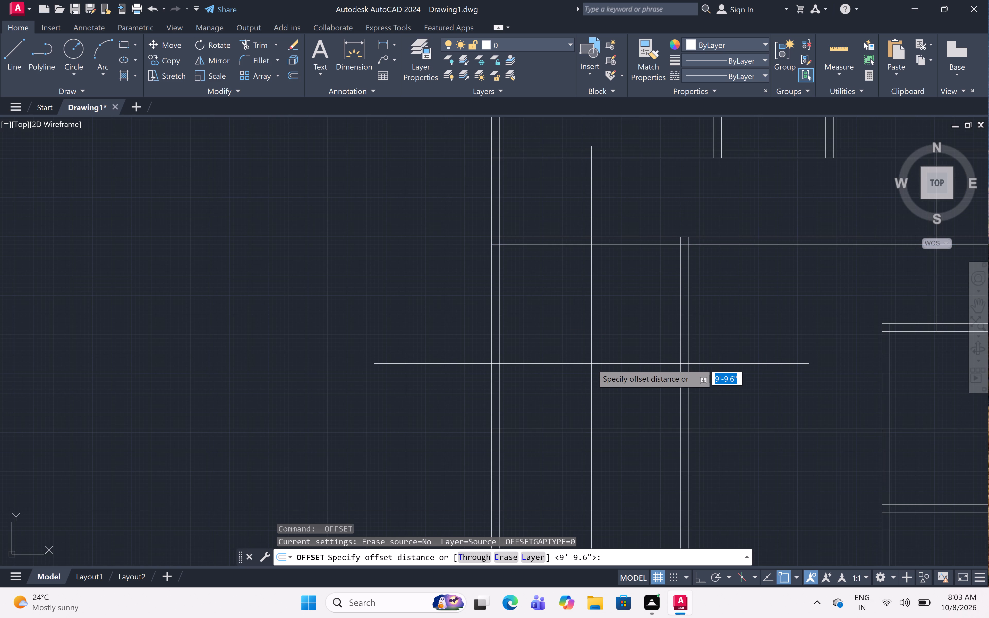
text(5")
key(space)
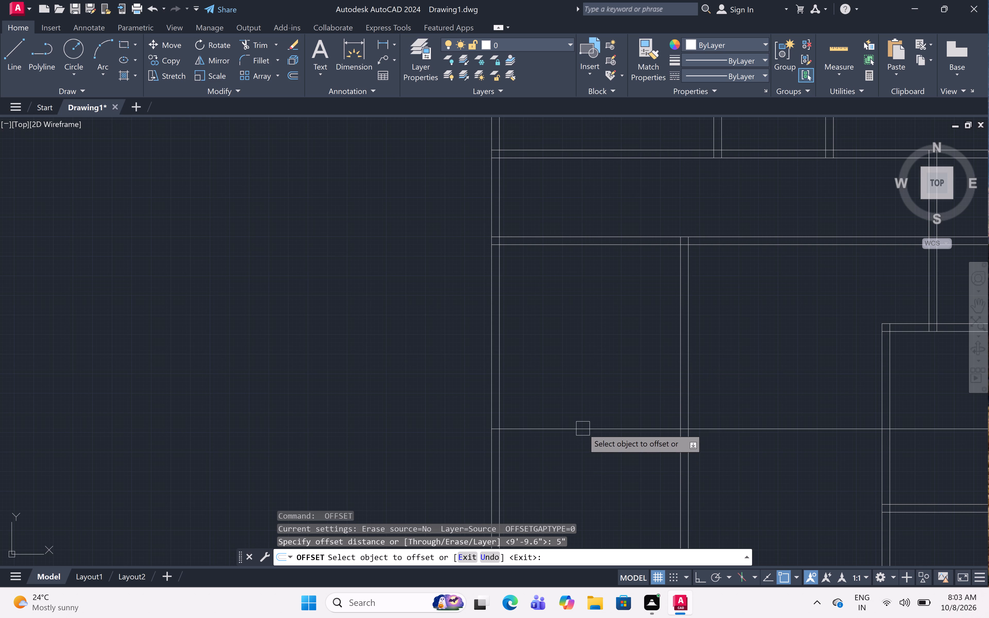
click(583, 428)
click(593, 482)
key(Escape)
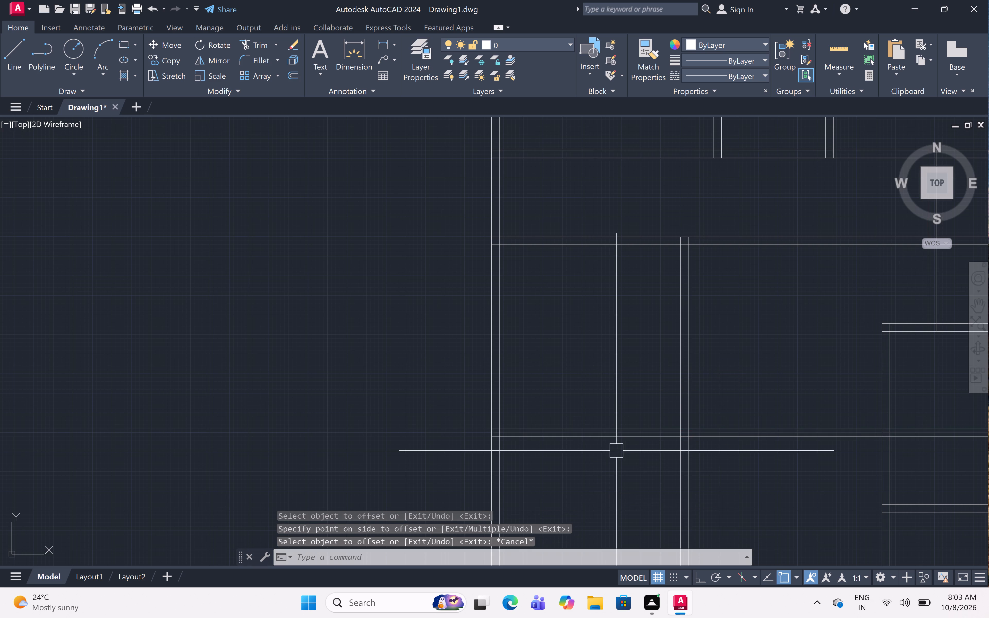
Trim both new cross wall lines east of the western interior vertical wall.
key(t)
key(r)
key(space)
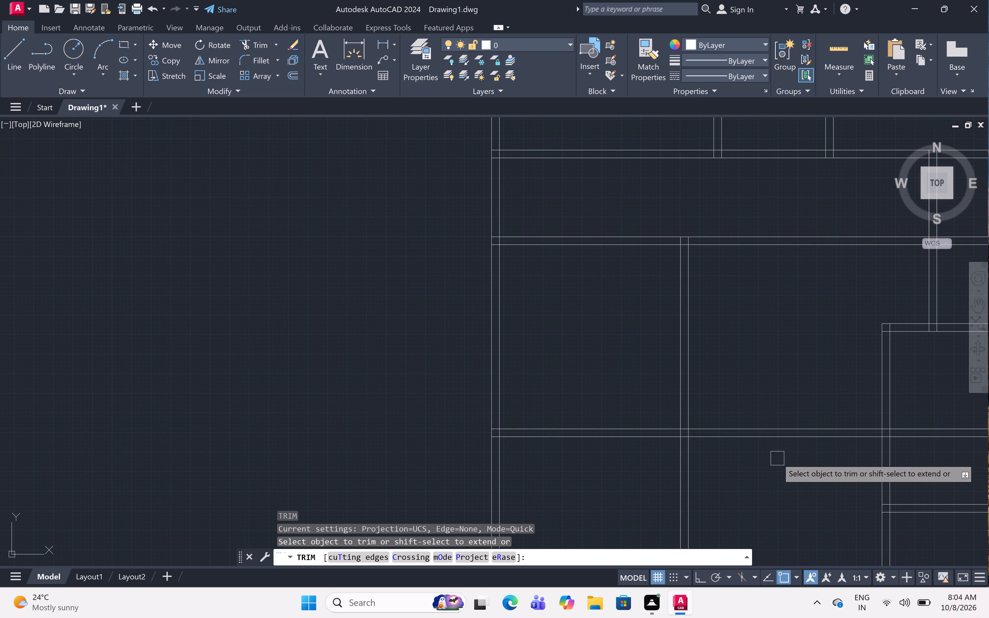
scroll(777, 458, up, 1)
middle_drag(570, 454, 593, 434)
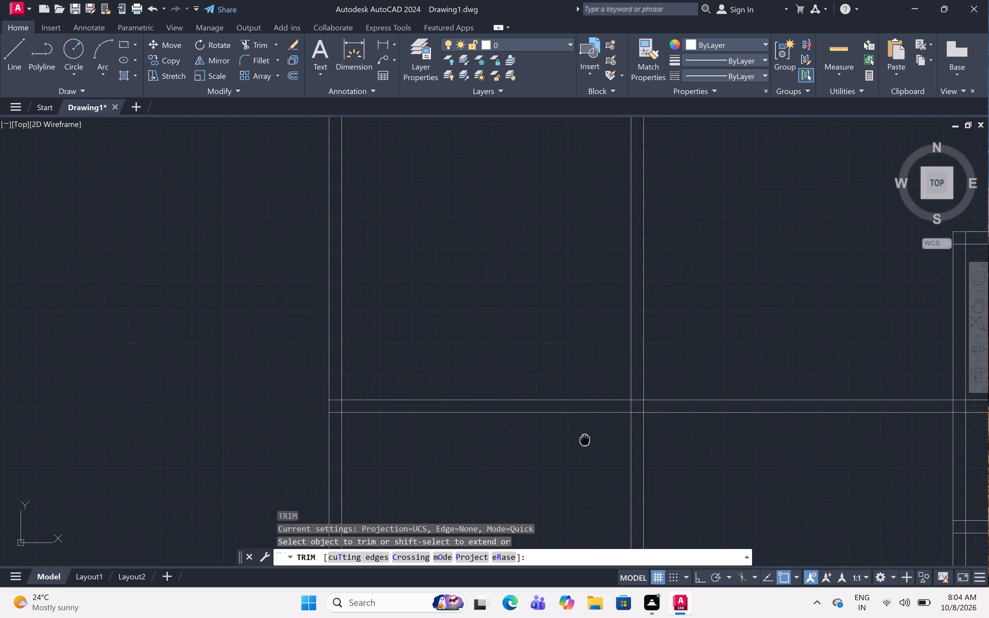
middle_drag(593, 434, 625, 429)
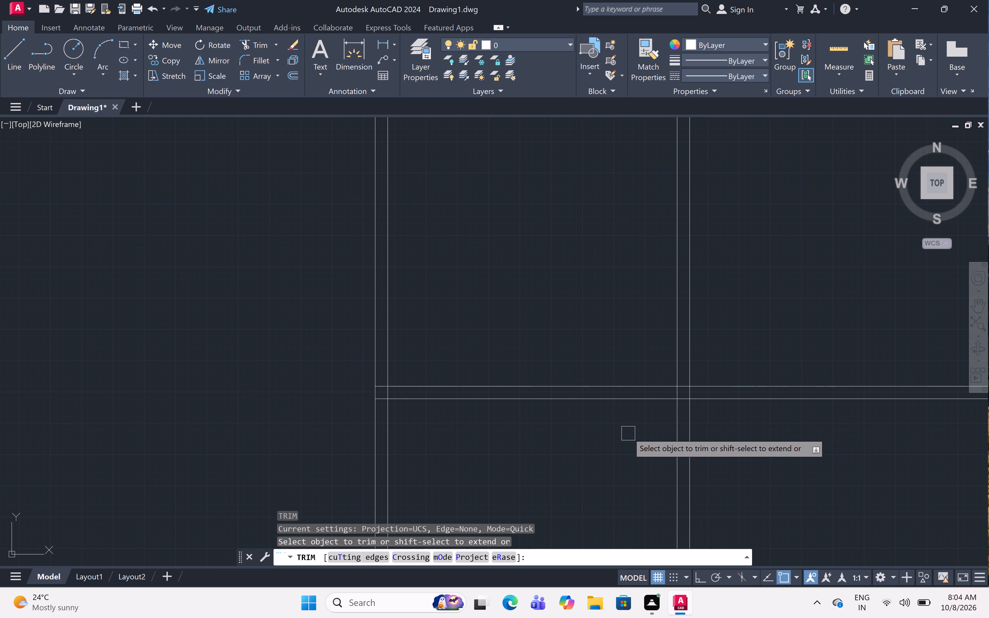
click(721, 289)
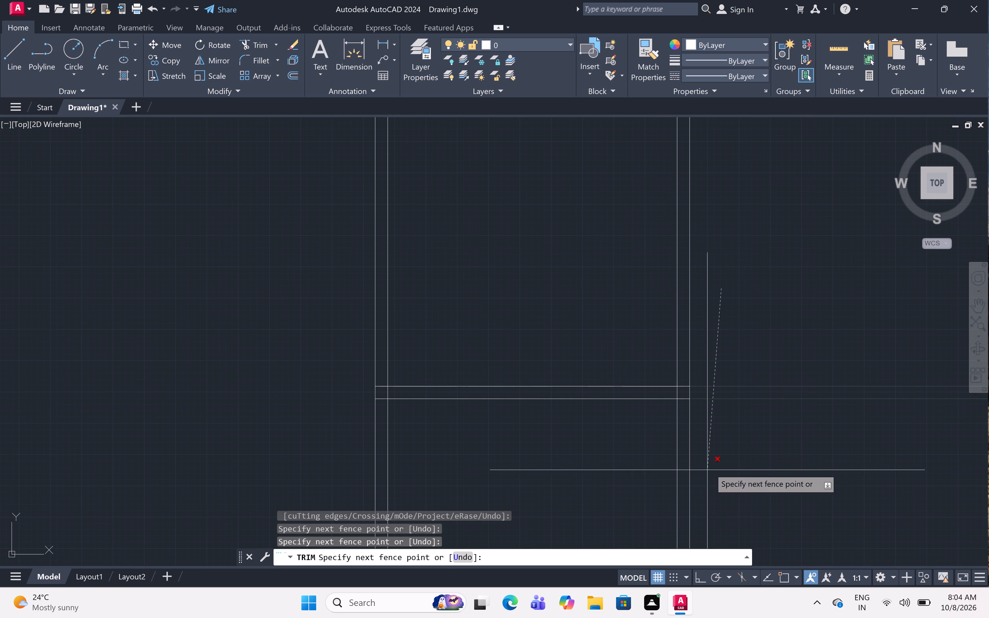
click(728, 457)
scroll(737, 315, down, 4)
middle_drag(750, 339, 690, 352)
key(Escape)
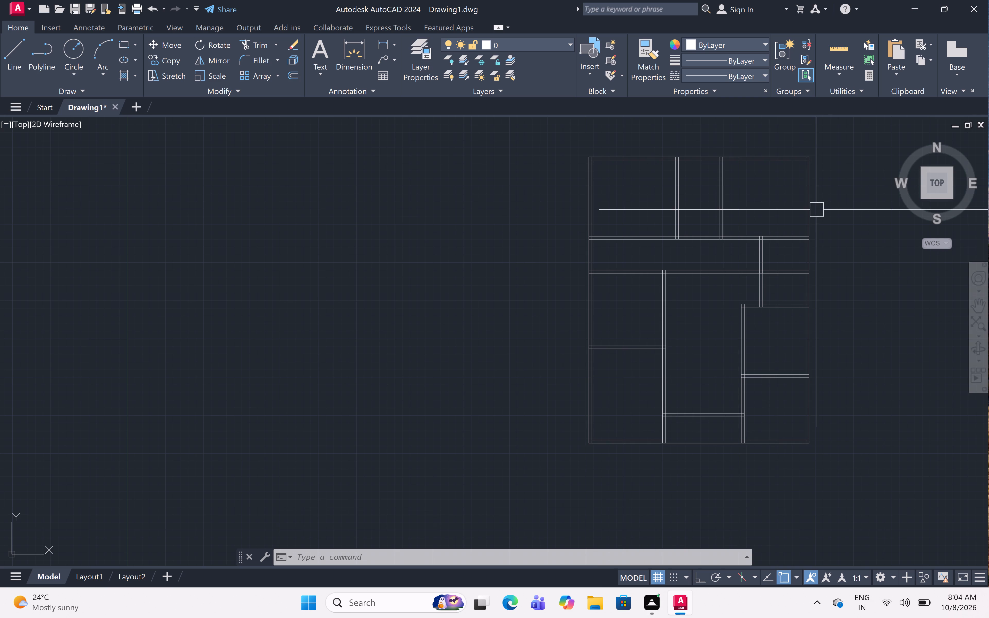
Offset the inner line of the west exterior wall 4.5' eastwards.
middle_drag(860, 274, 764, 310)
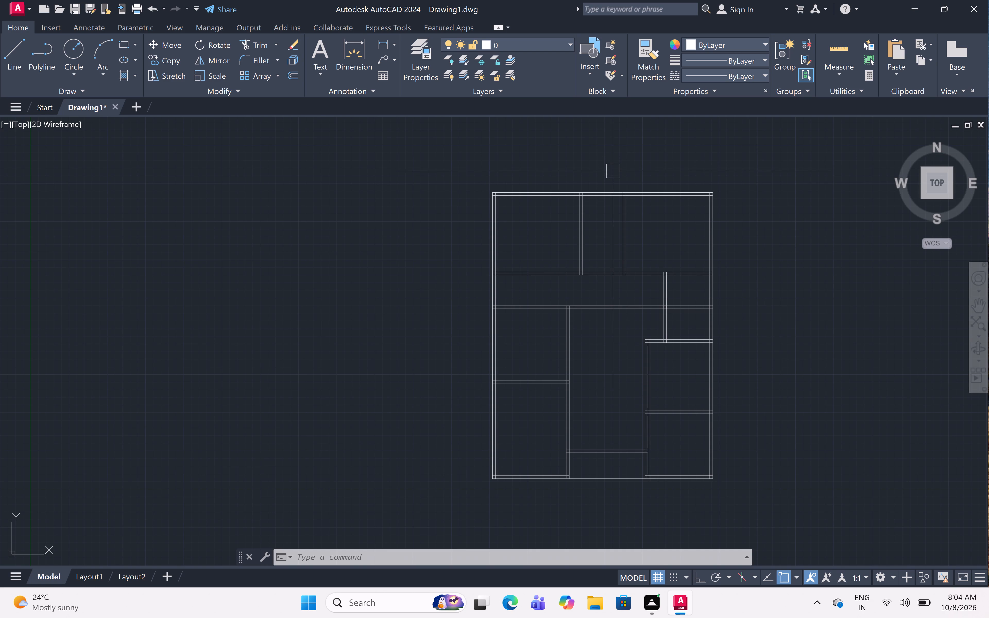
scroll(548, 300, up, 1)
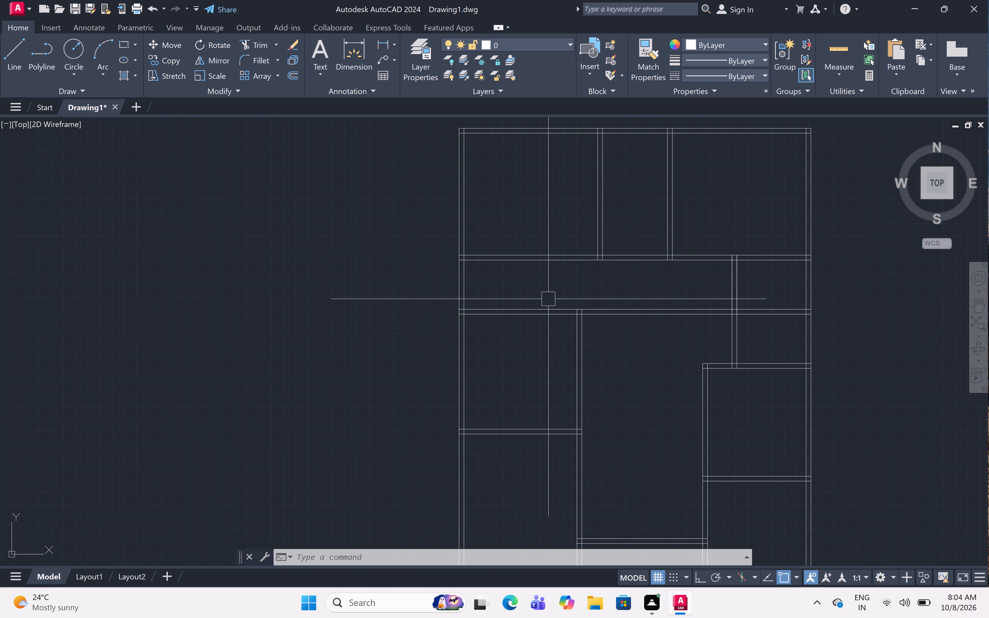
key(Escape)
text(off 5')
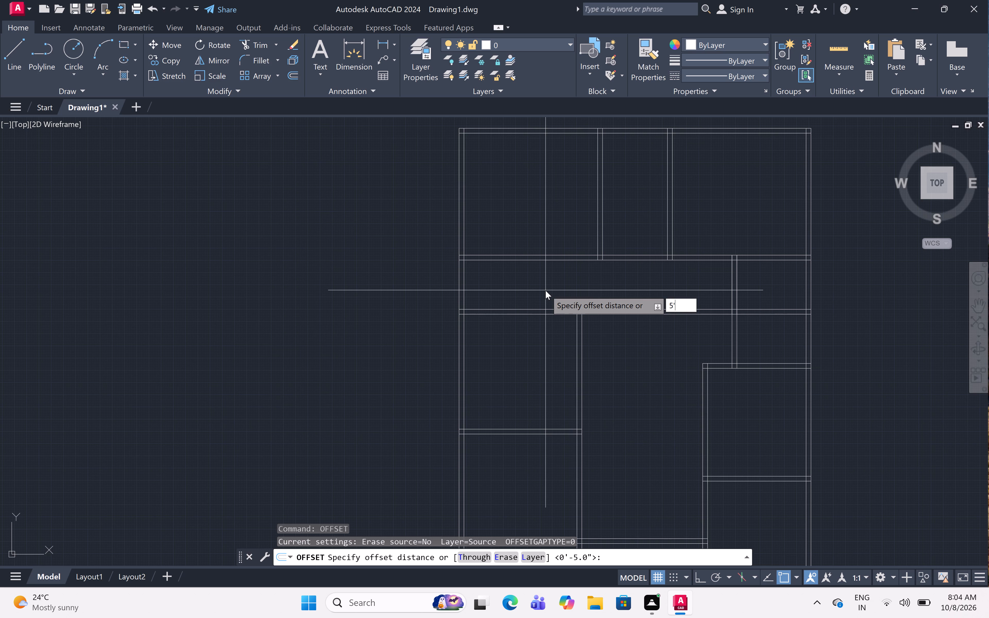
key(BackSpace)
key(BackSpace)
text(4.5')
key(space)
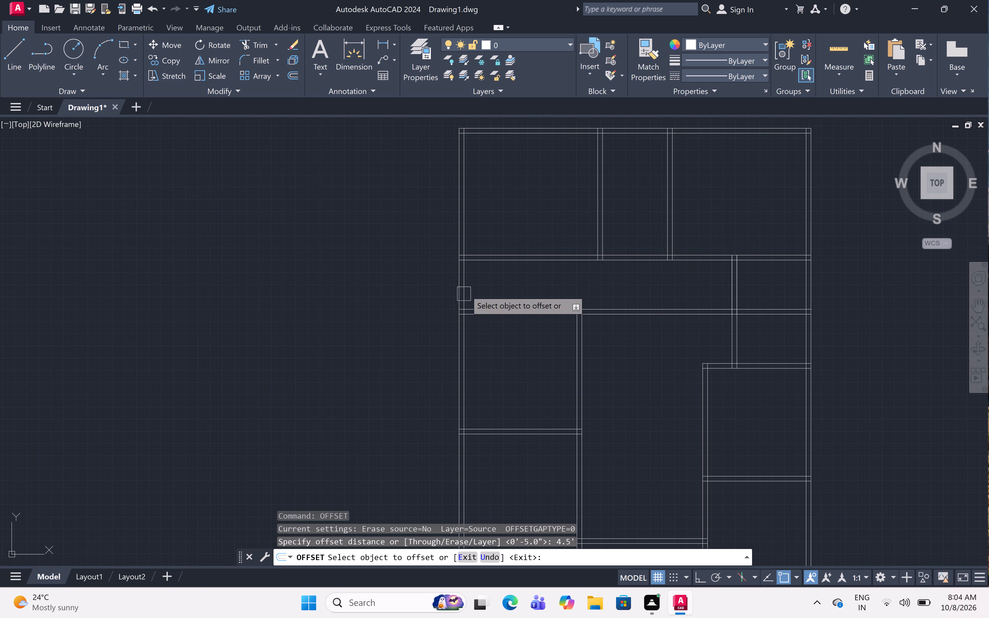
scroll(471, 286, up, 1)
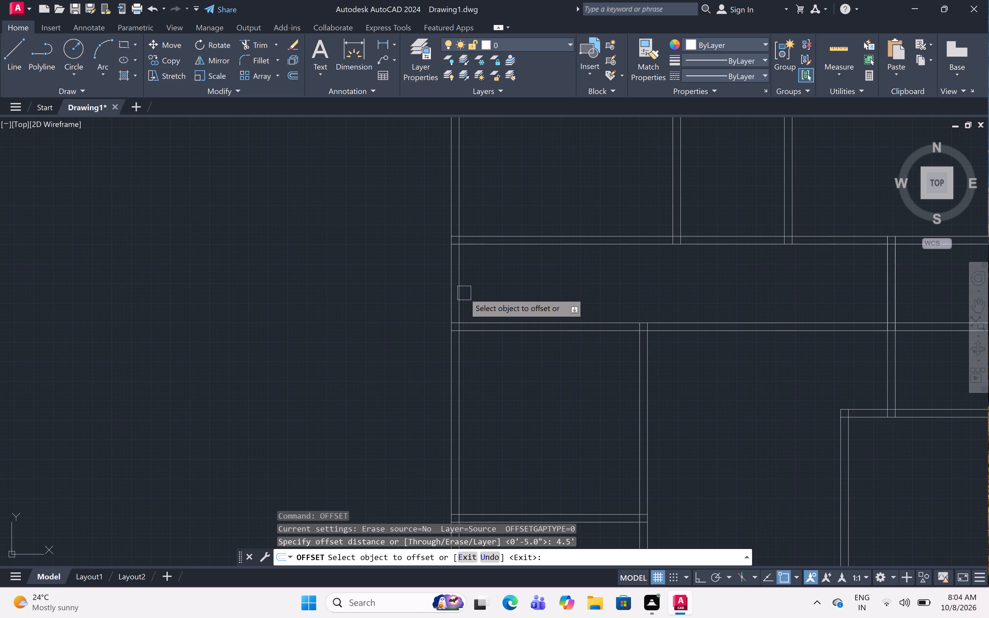
click(464, 293)
click(584, 271)
scroll(585, 283, down, 1)
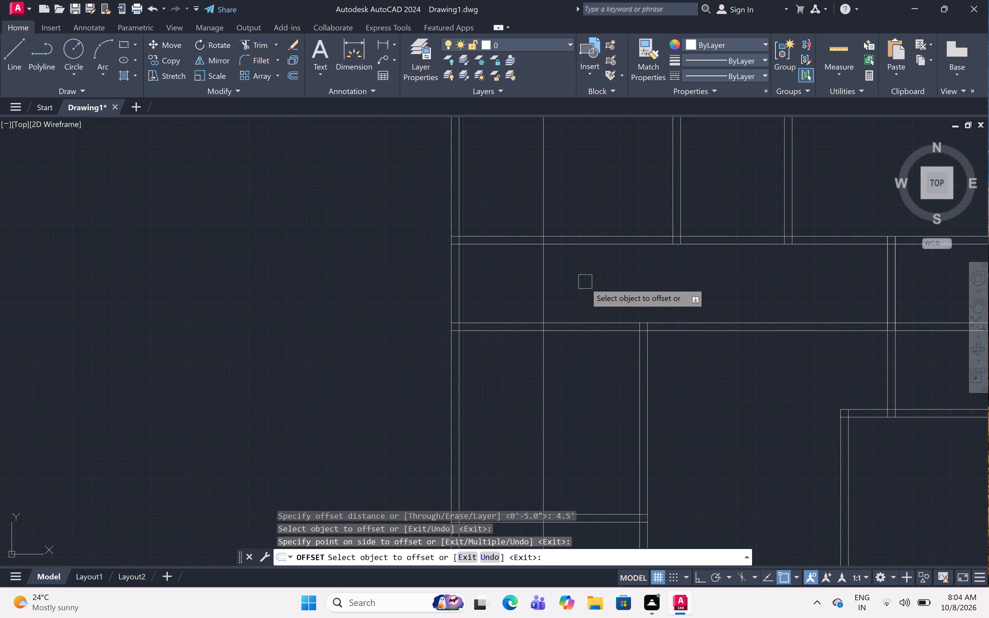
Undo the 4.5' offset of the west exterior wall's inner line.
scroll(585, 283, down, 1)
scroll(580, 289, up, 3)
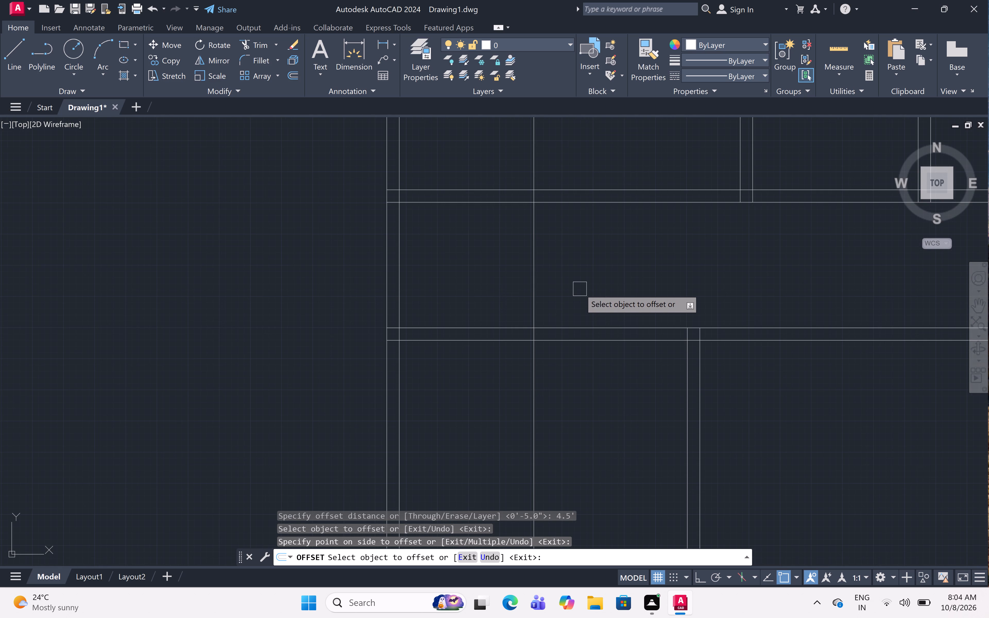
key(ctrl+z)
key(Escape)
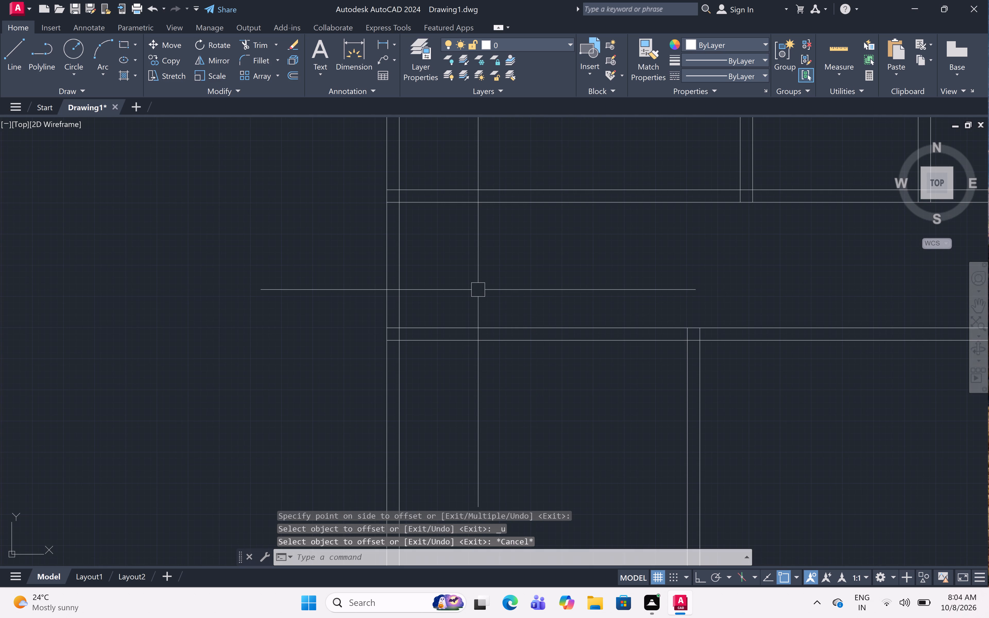
Offset the inner line of the west exterior wall 6.3' eastwards.
text(off)
key(space)
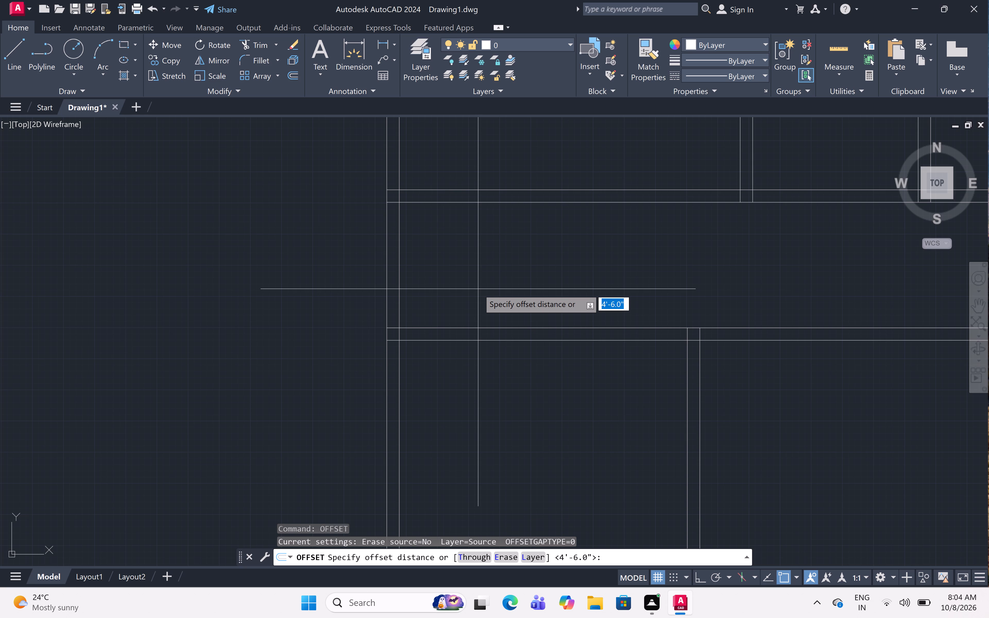
text(6.4)
key(BackSpace)
key(3)
key(apostrophe)
key(space)
click(988, 494)
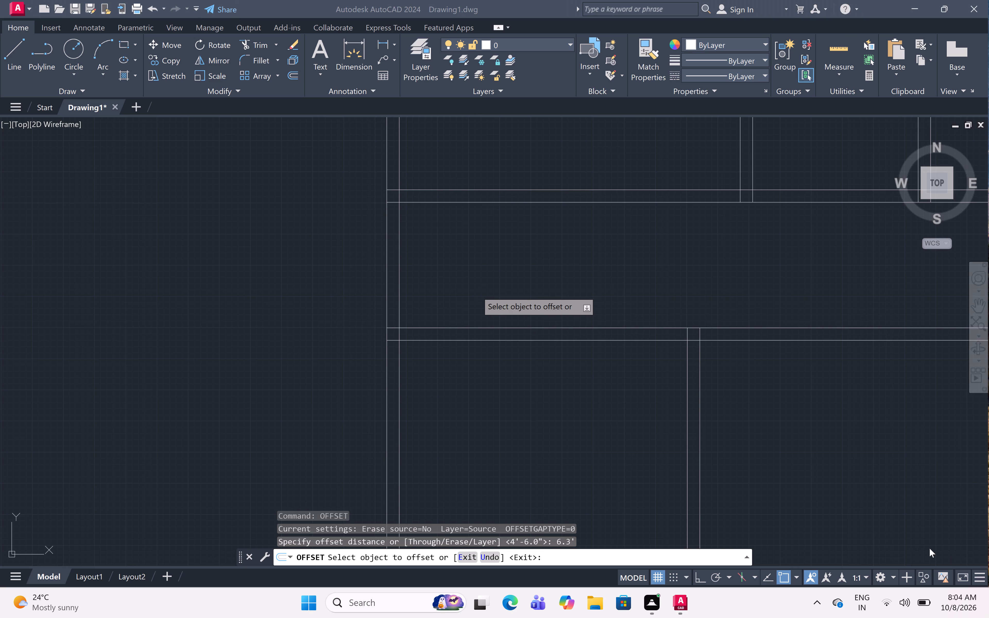
click(529, 279)
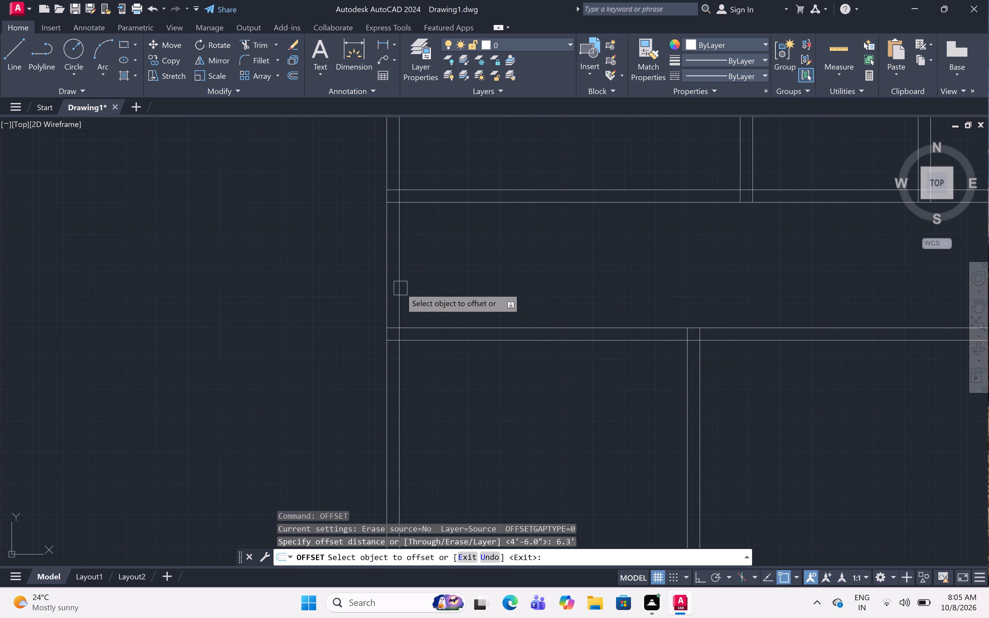
click(400, 288)
click(741, 279)
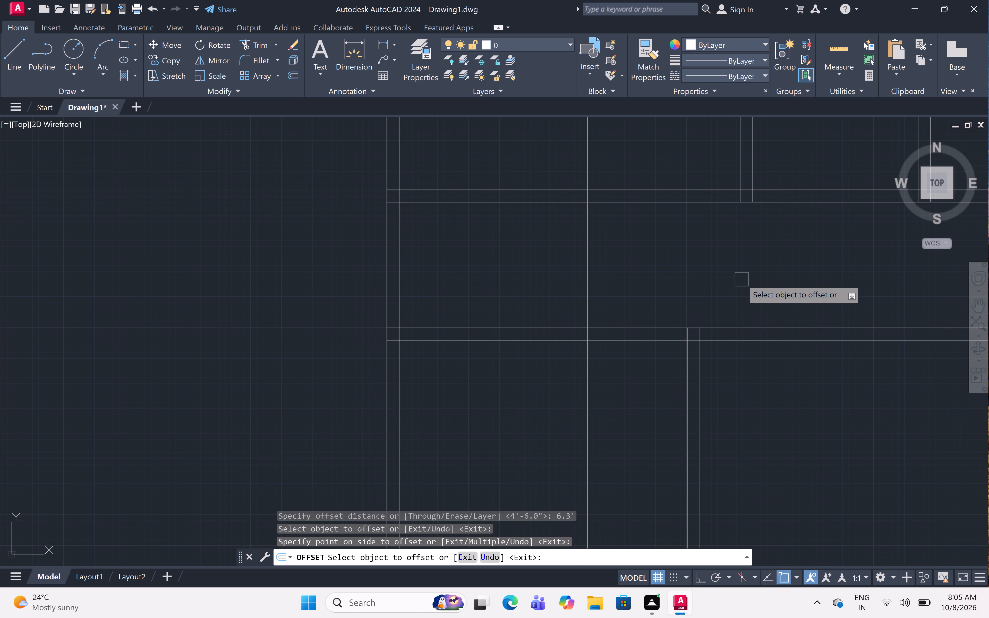
Offset the new vertical line 5" eastwards to form a partition wall.
key(space)
key(space)
text(5")
key(space)
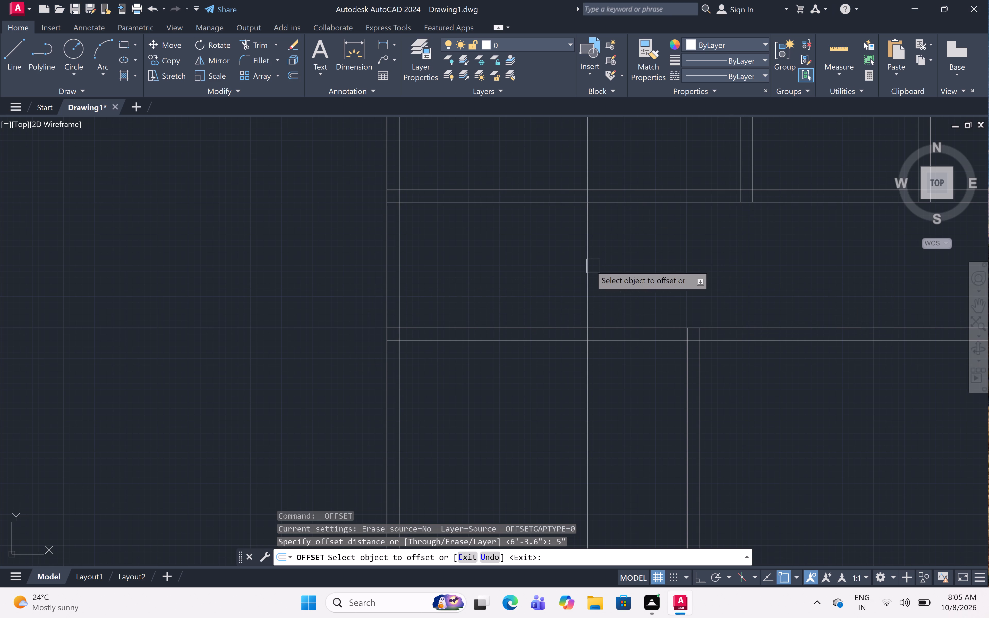
click(590, 255)
click(676, 237)
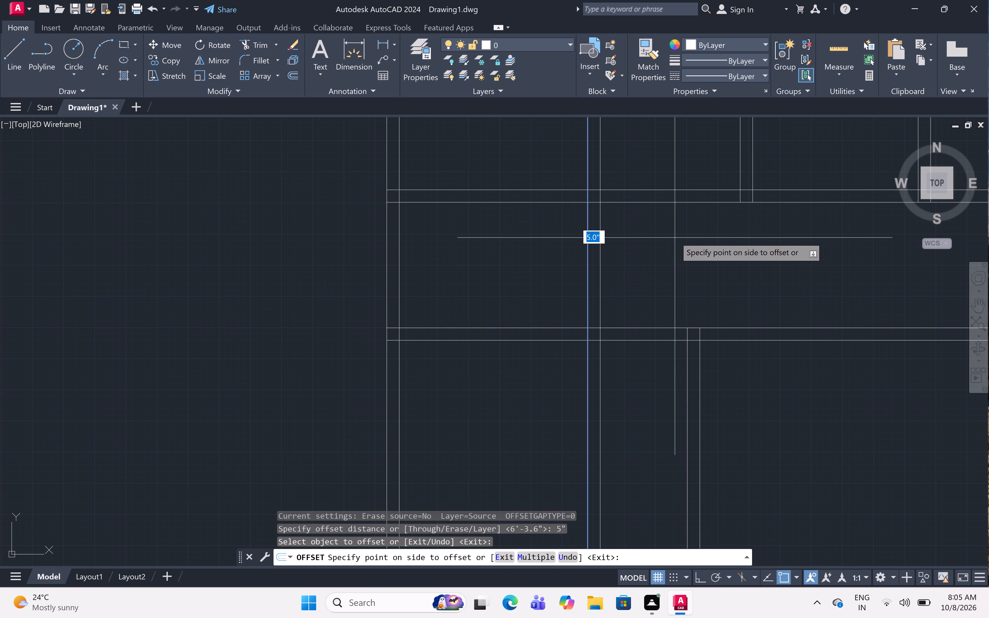
key(Escape)
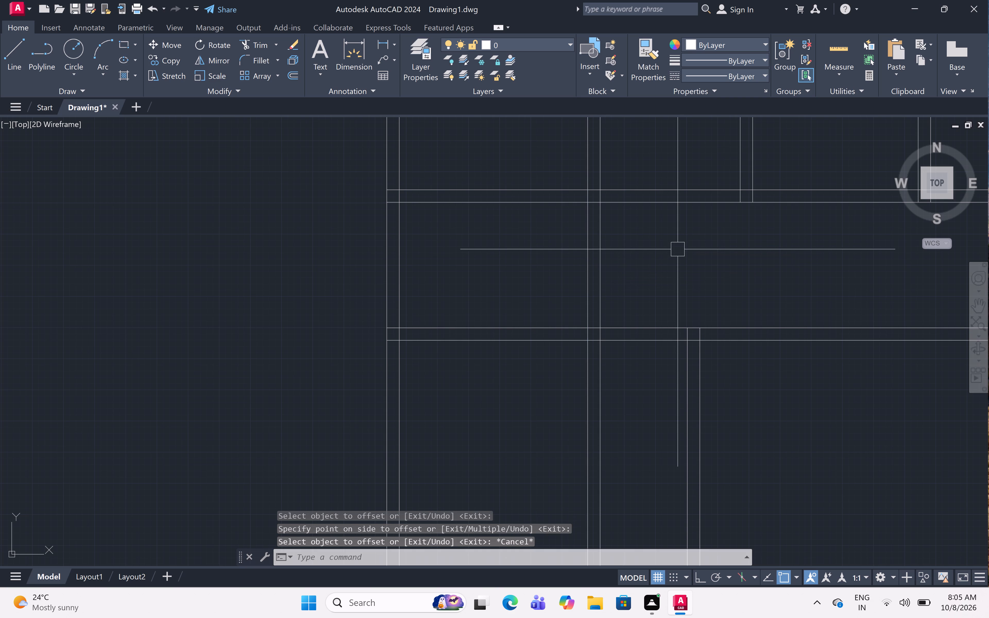
Trim both new partition lines north of the upper cross wall and south of the lower cross wall.
text(tr)
key(space)
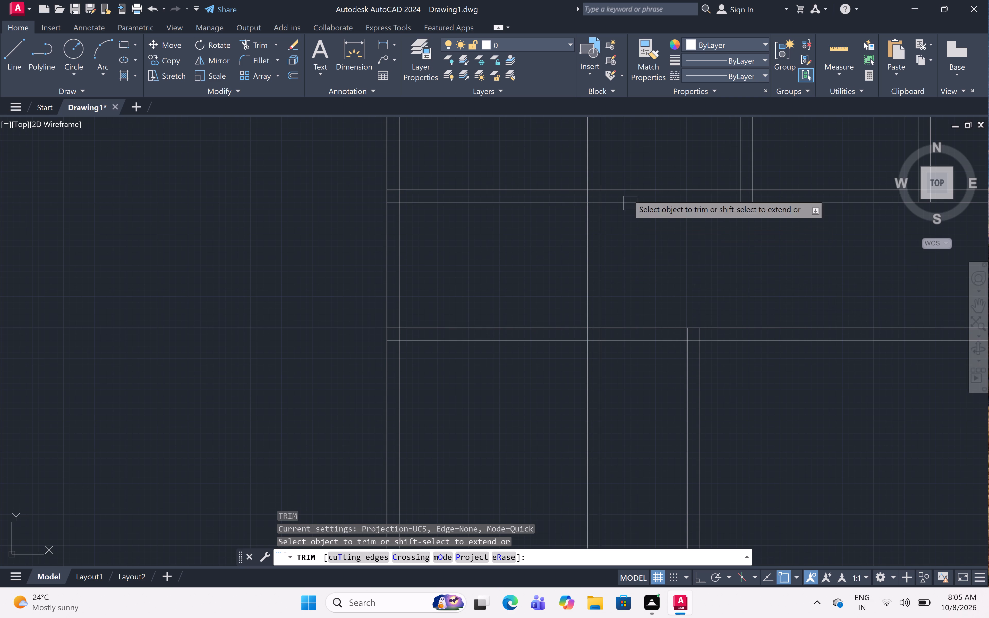
click(630, 170)
click(560, 161)
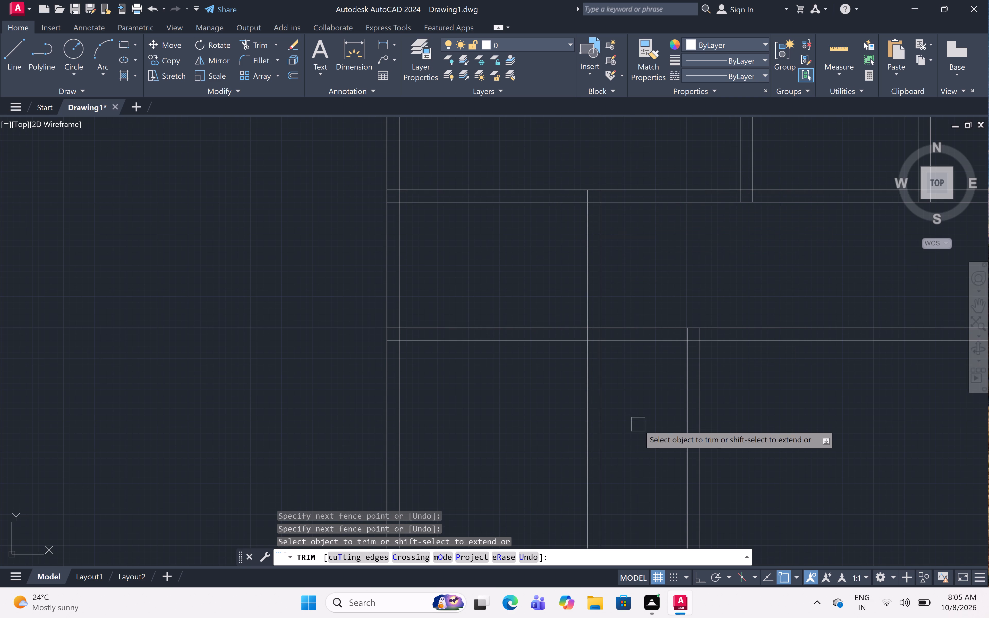
click(632, 387)
click(531, 394)
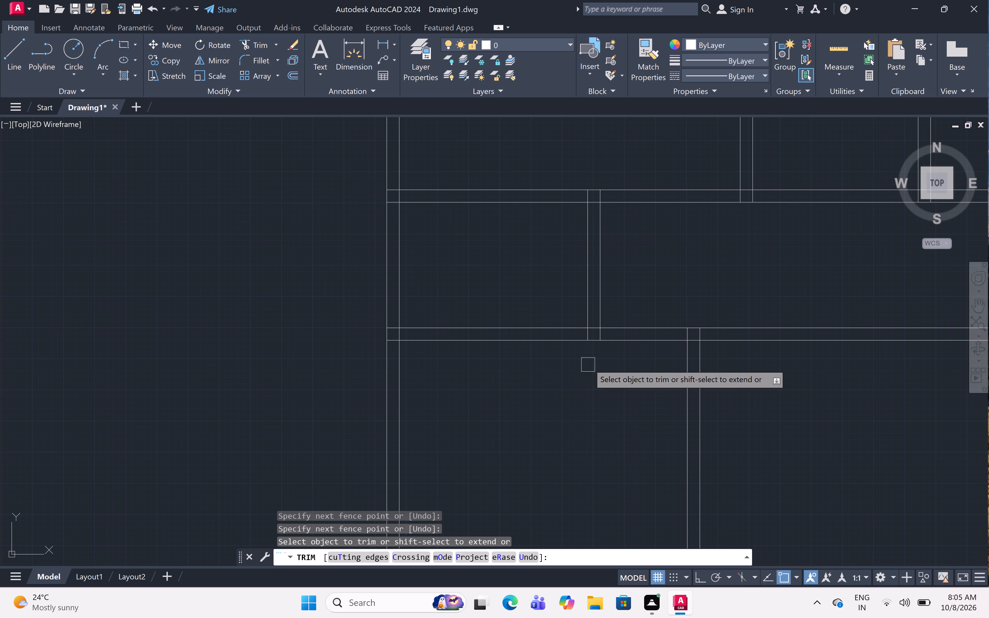
key(Escape)
Trim both upper cross wall lines between the two northern vertical partitions to open the middle passage.
scroll(720, 286, down, 3)
middle_drag(720, 286, 462, 320)
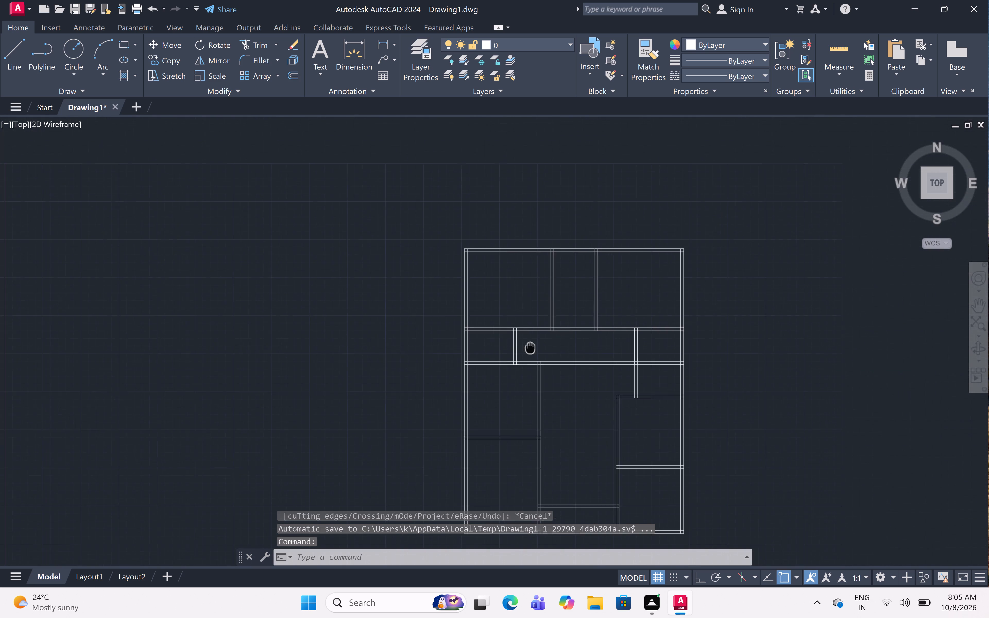
middle_drag(462, 320, 450, 260)
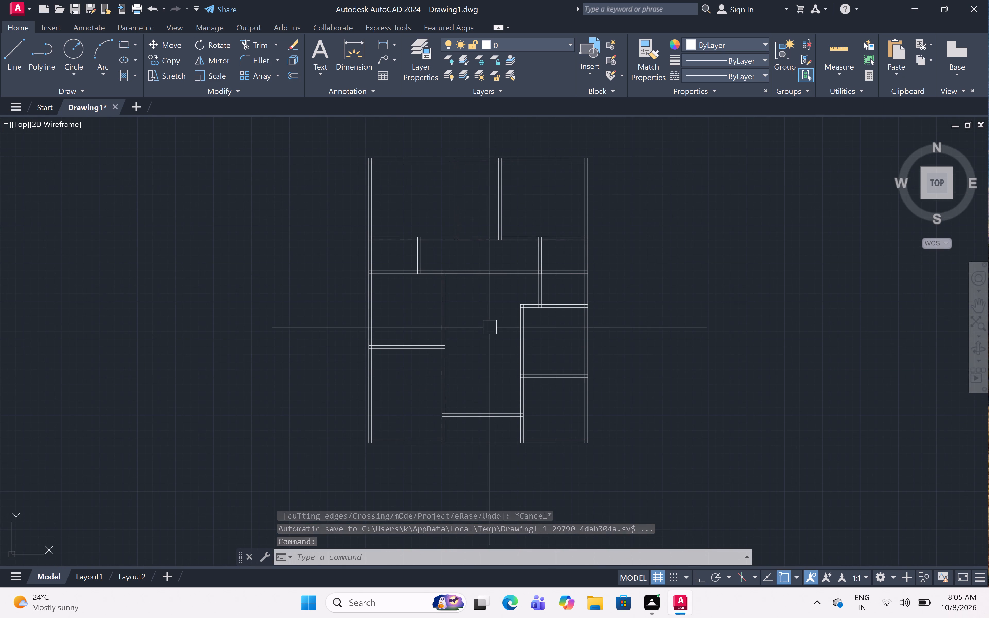
middle_drag(490, 327, 537, 335)
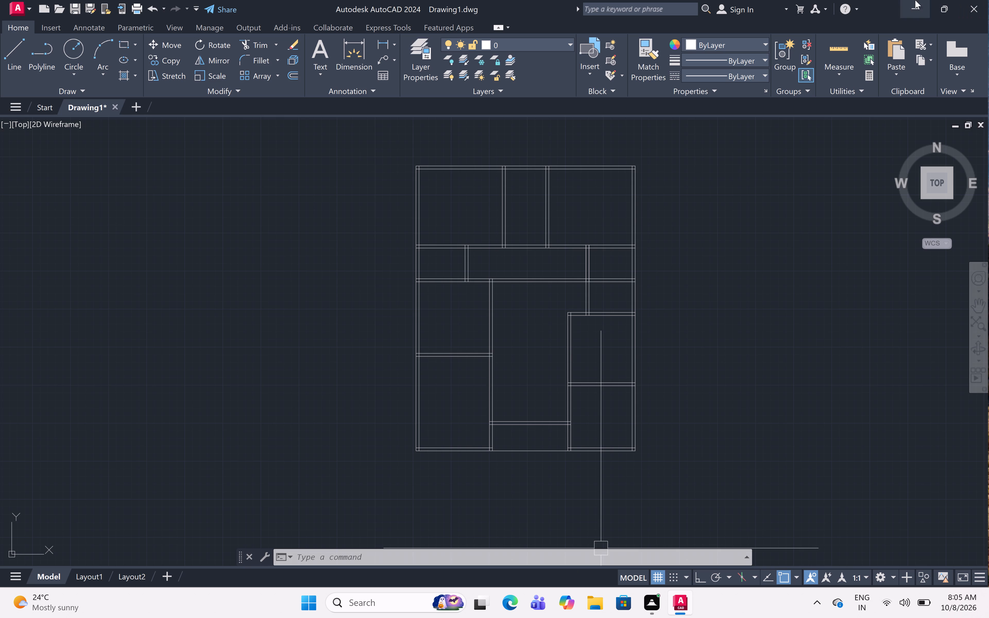
middle_drag(536, 220, 536, 221)
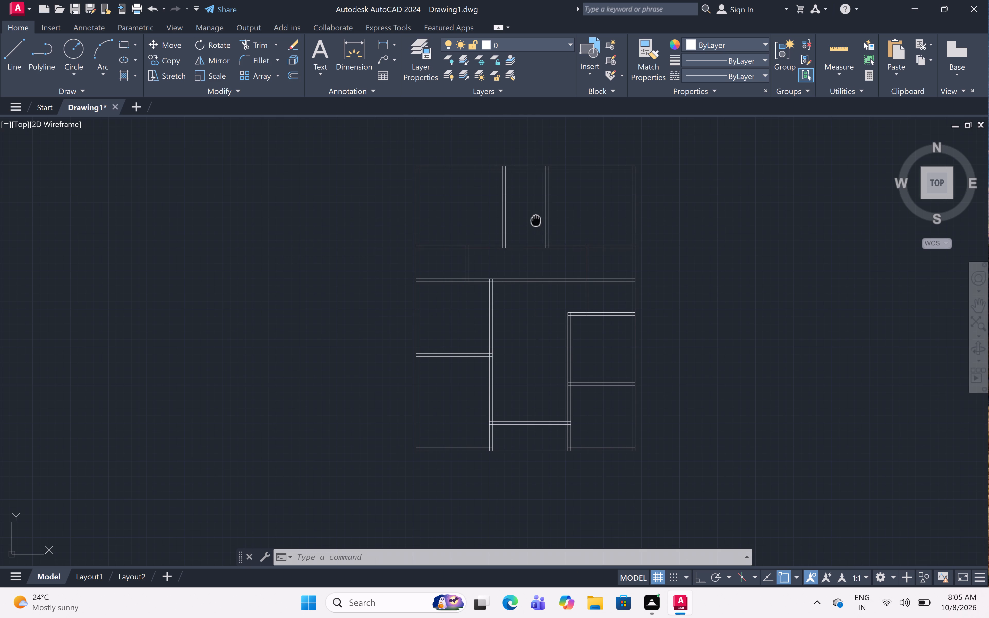
middle_drag(536, 221, 542, 273)
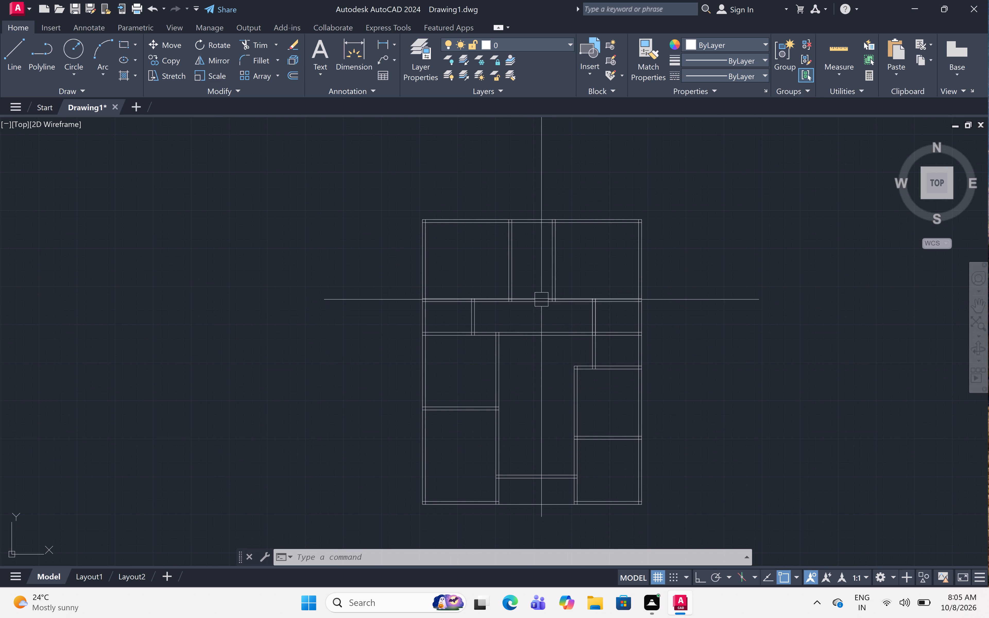
scroll(539, 294, up, 3)
text(tr)
key(space)
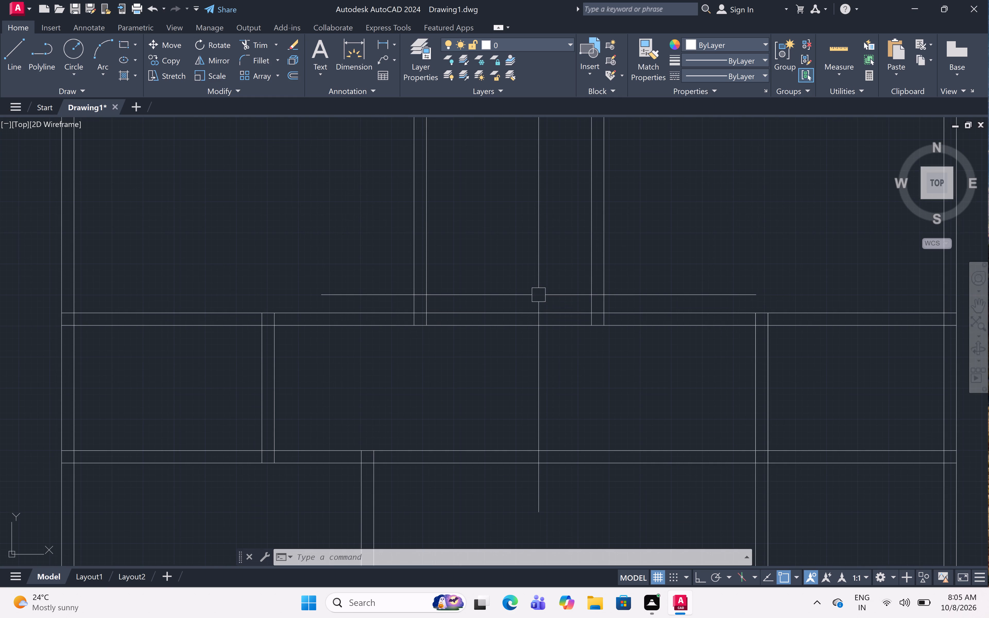
click(537, 290)
click(538, 337)
scroll(539, 324, down, 3)
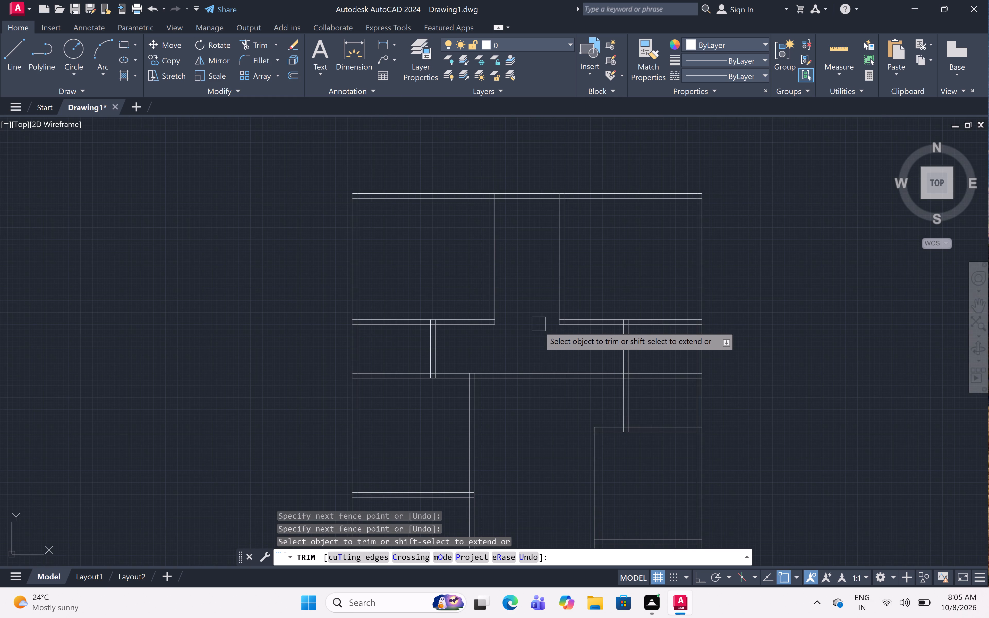
middle_drag(550, 400, 547, 358)
key(Escape)
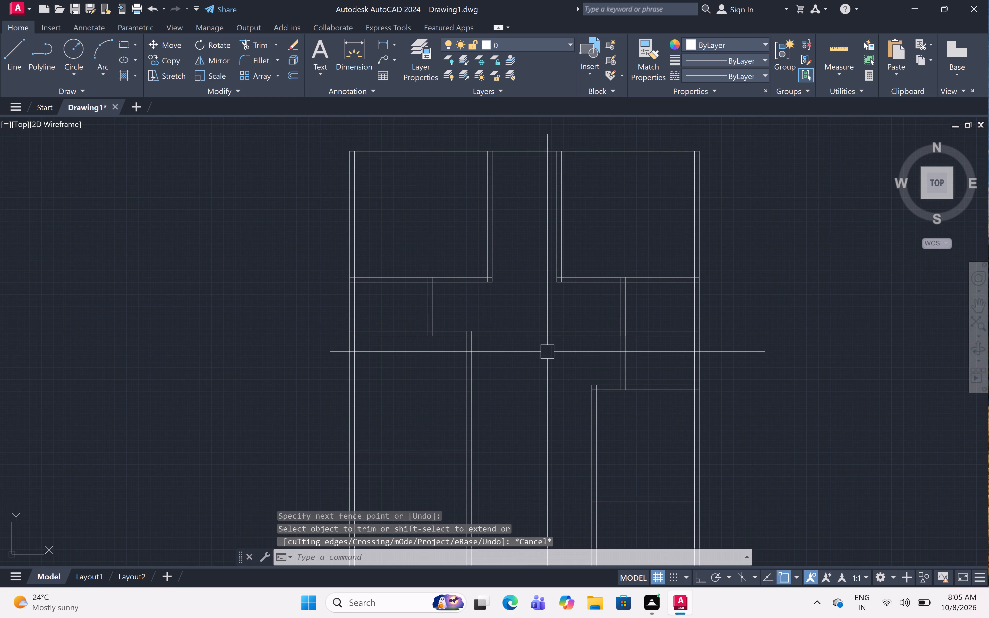
Draw a short line across the north exterior wall above the northwest room, from its outer to its inner line.
scroll(547, 351, down, 2)
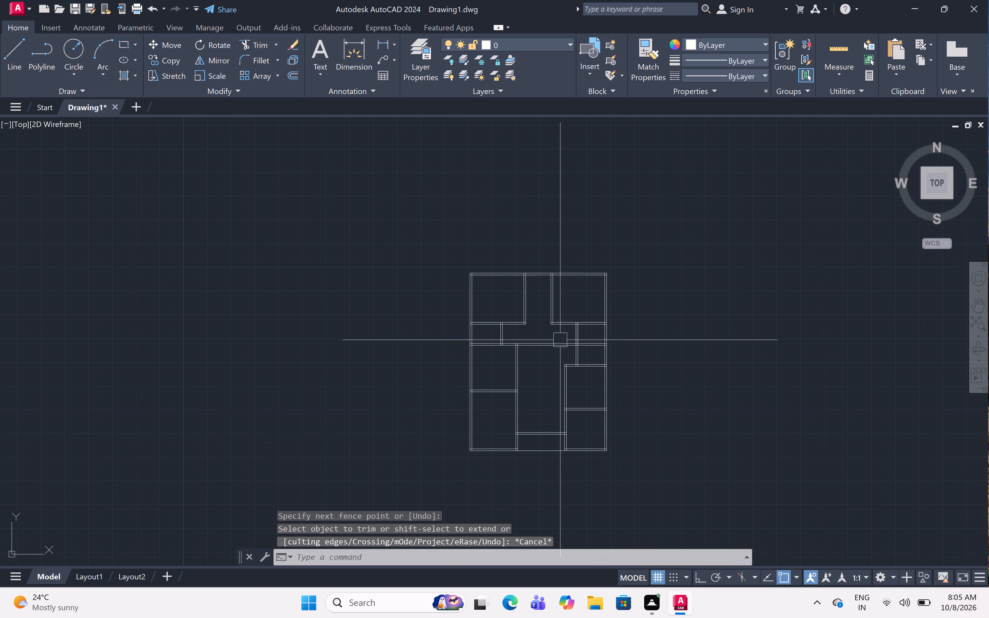
scroll(527, 278, up, 4)
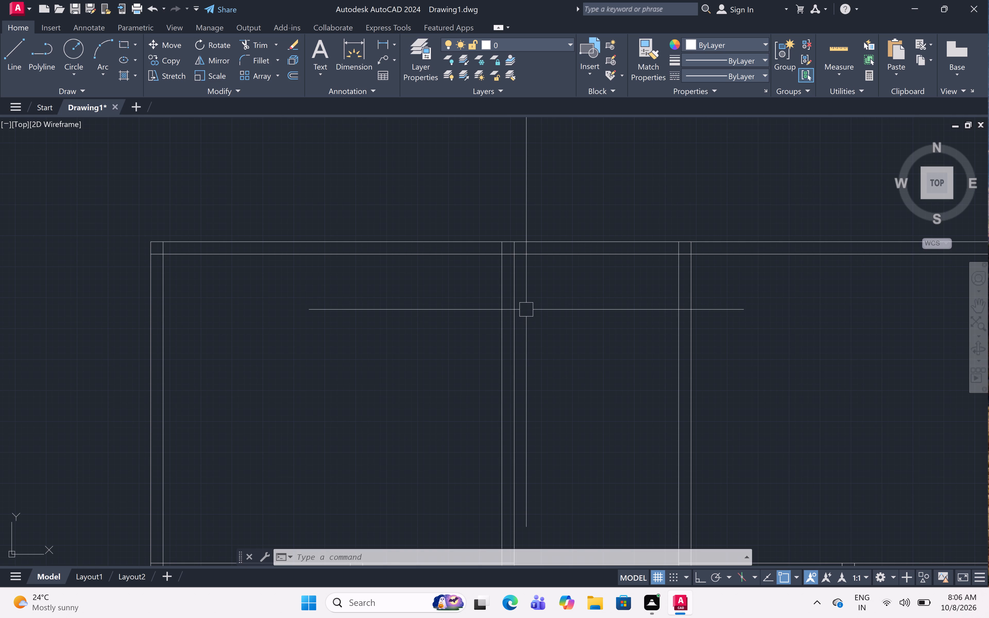
scroll(346, 235, up, 2)
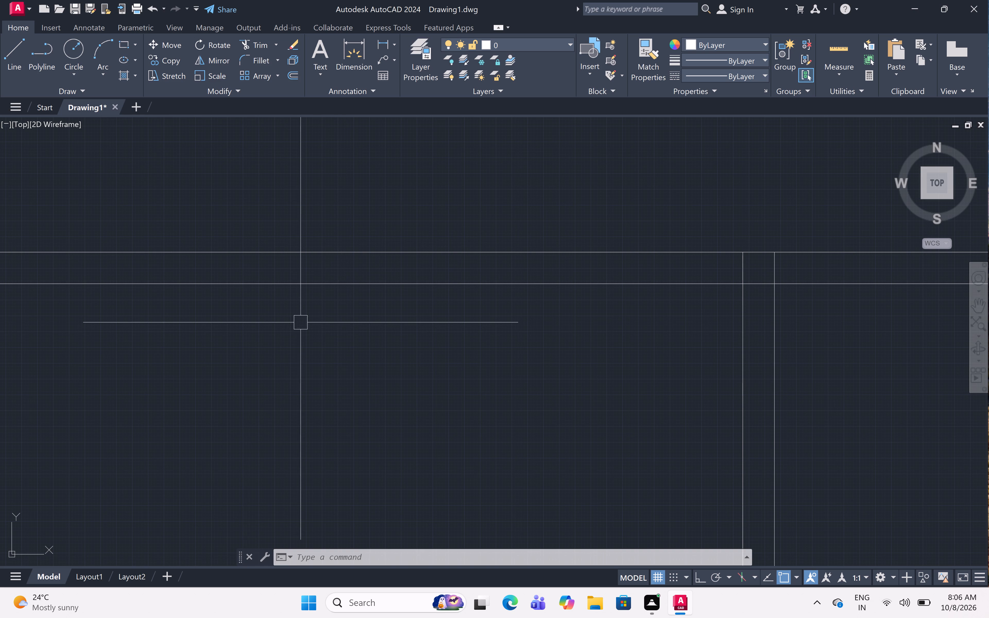
scroll(356, 270, down, 2)
text(l)
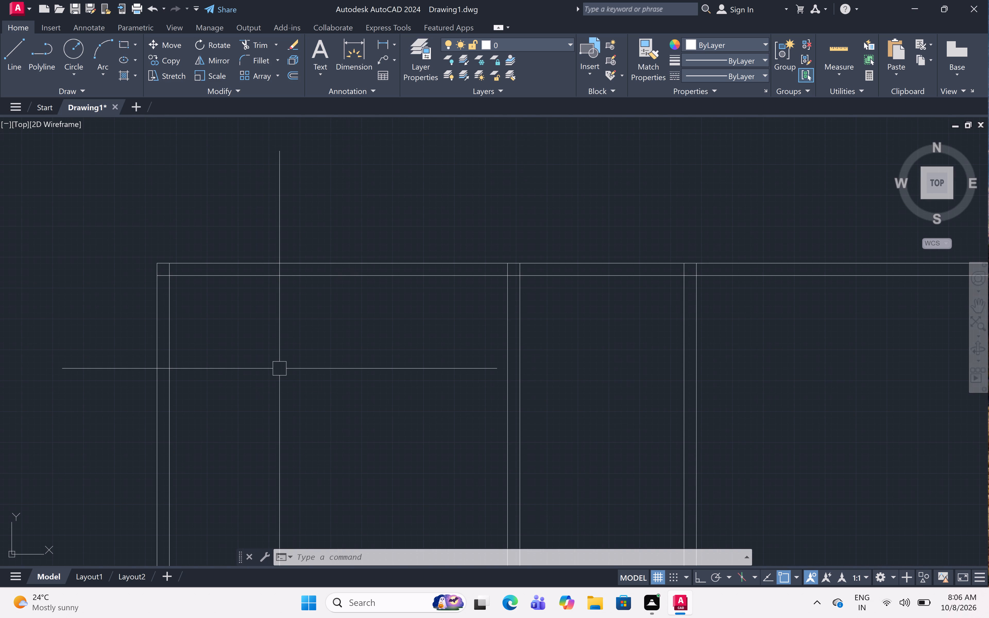
key(space)
scroll(256, 254, up, 2)
scroll(269, 261, down, 1)
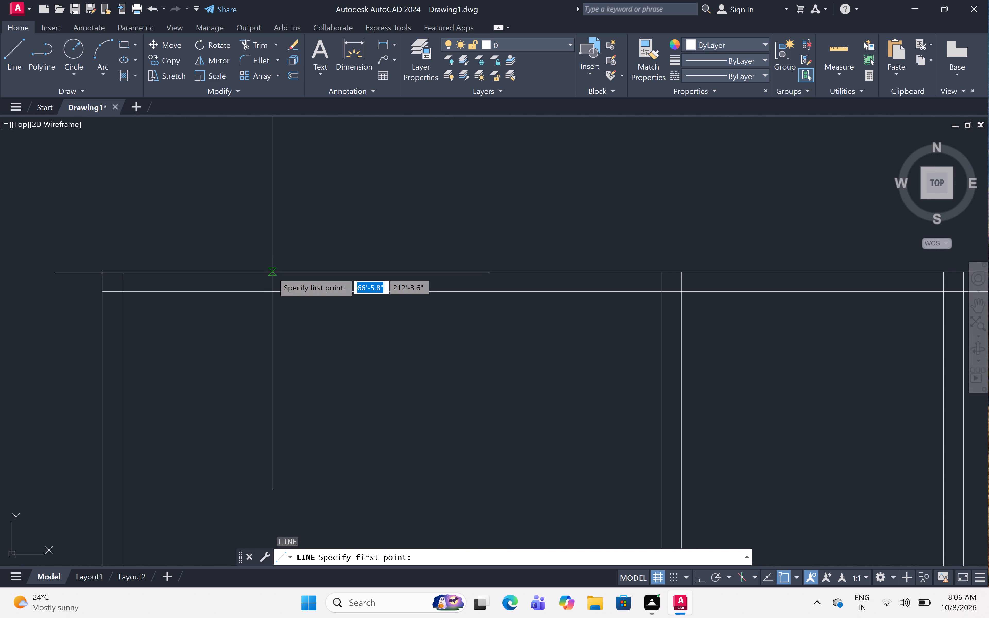
click(266, 268)
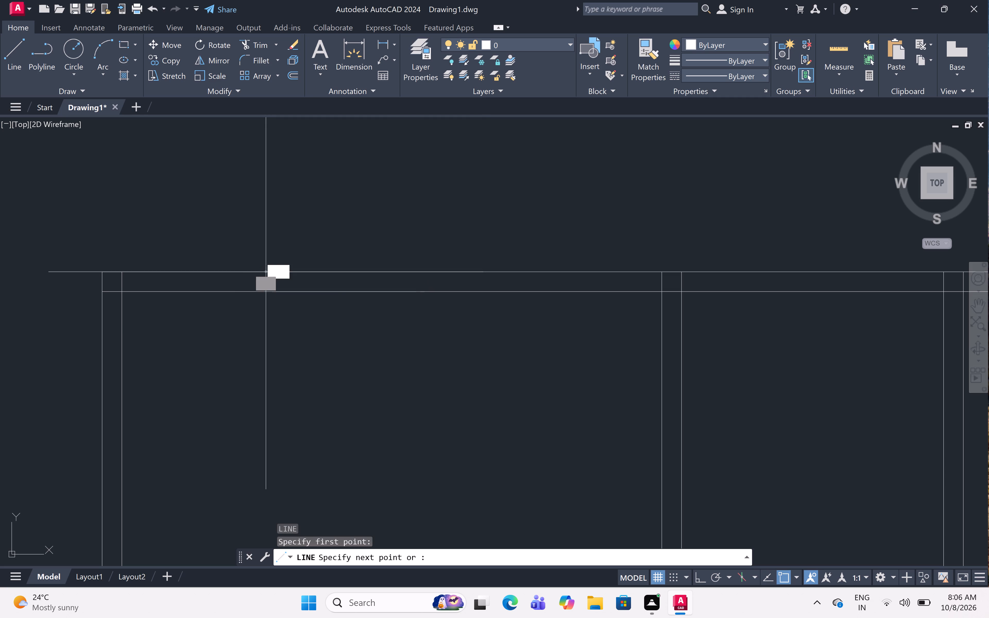
click(267, 292)
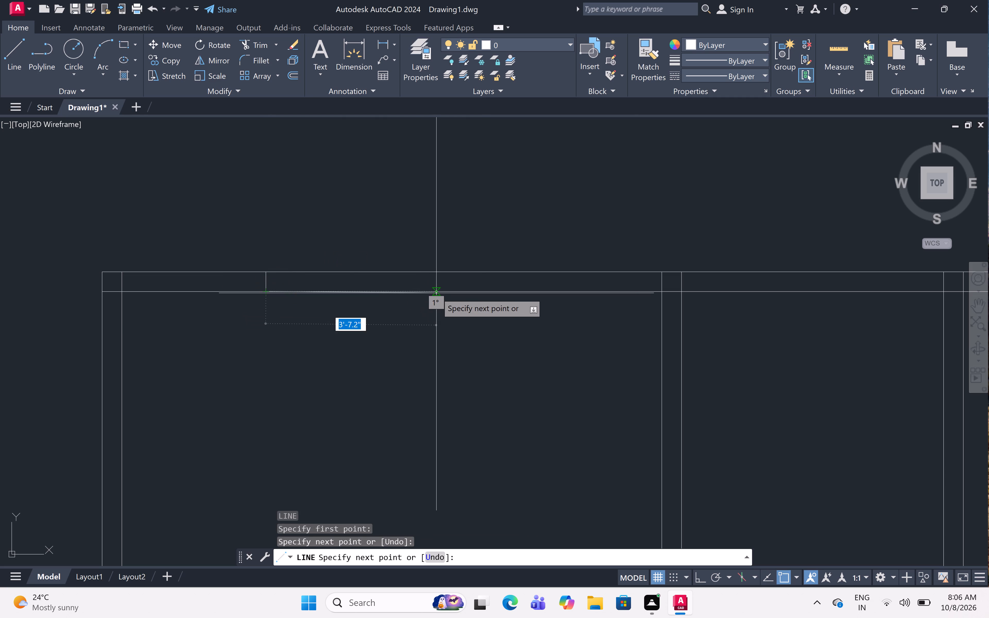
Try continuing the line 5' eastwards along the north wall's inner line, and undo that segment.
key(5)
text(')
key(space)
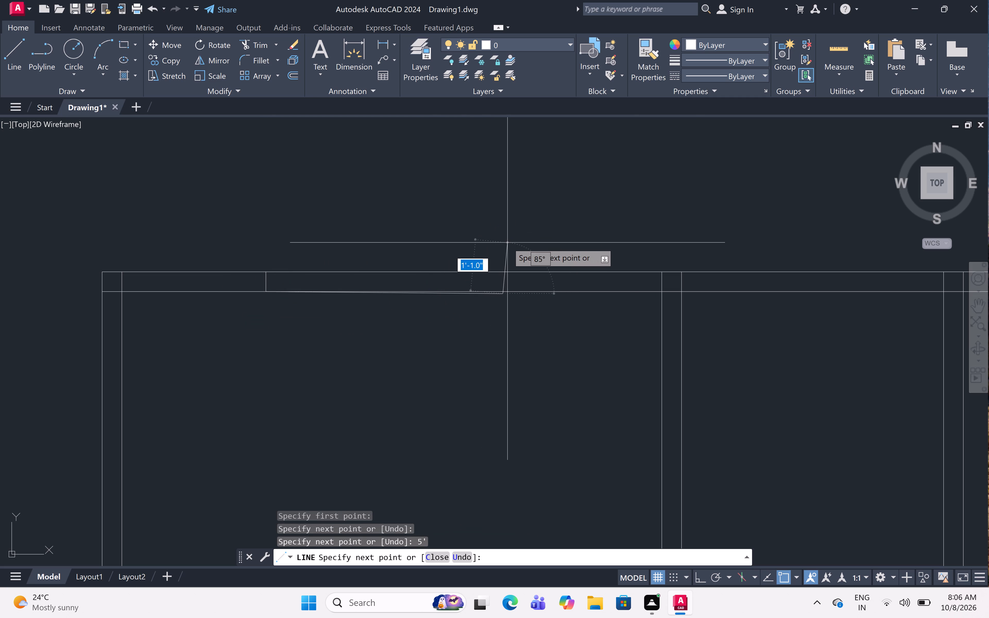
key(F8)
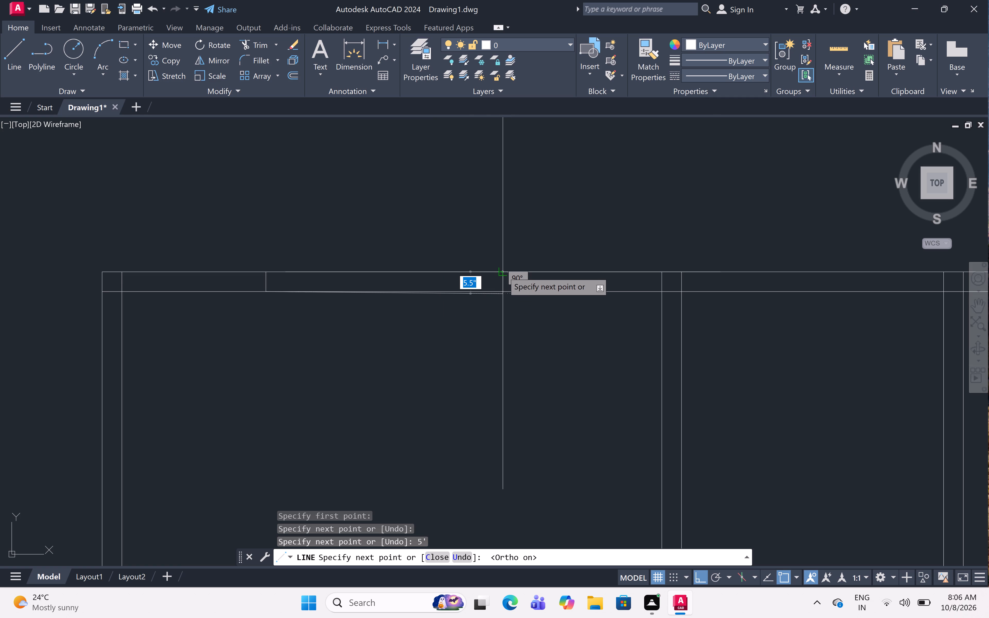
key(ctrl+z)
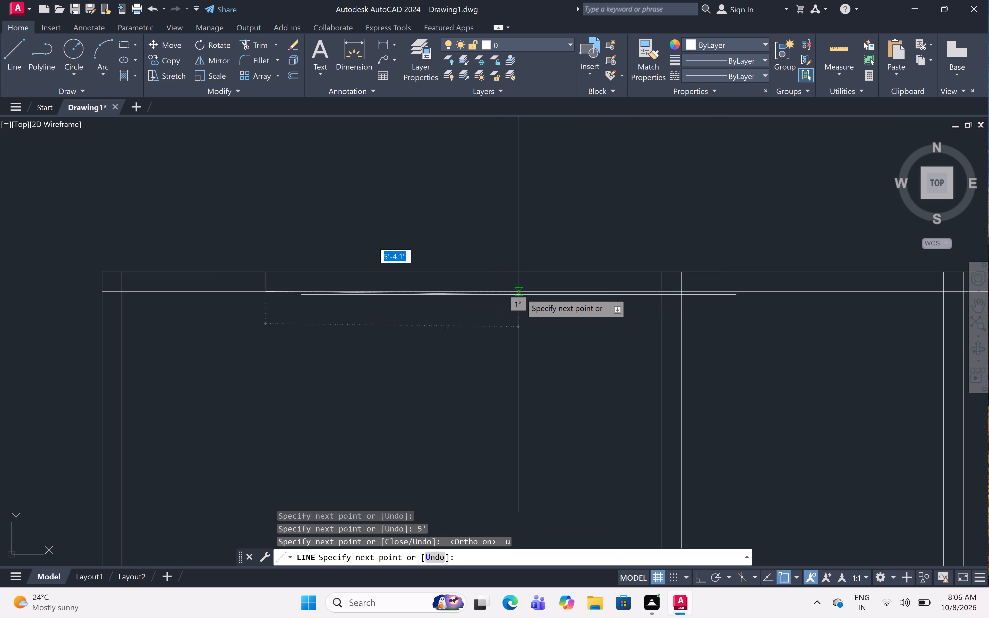
Turn on ortho and continue the line 5' eastwards along the north wall's inner line.
key(F8)
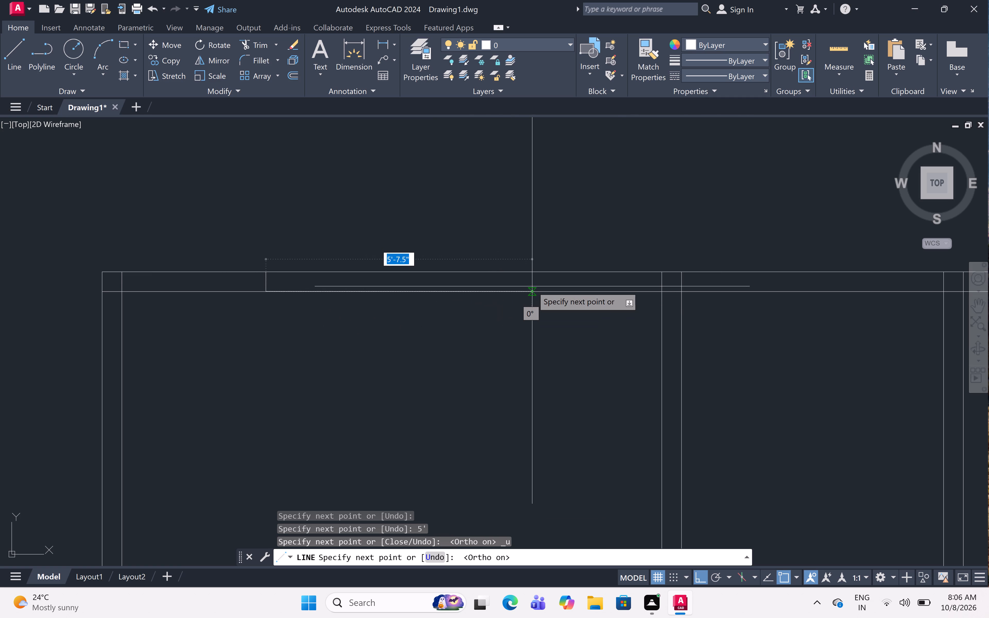
key(4)
key(BackSpace)
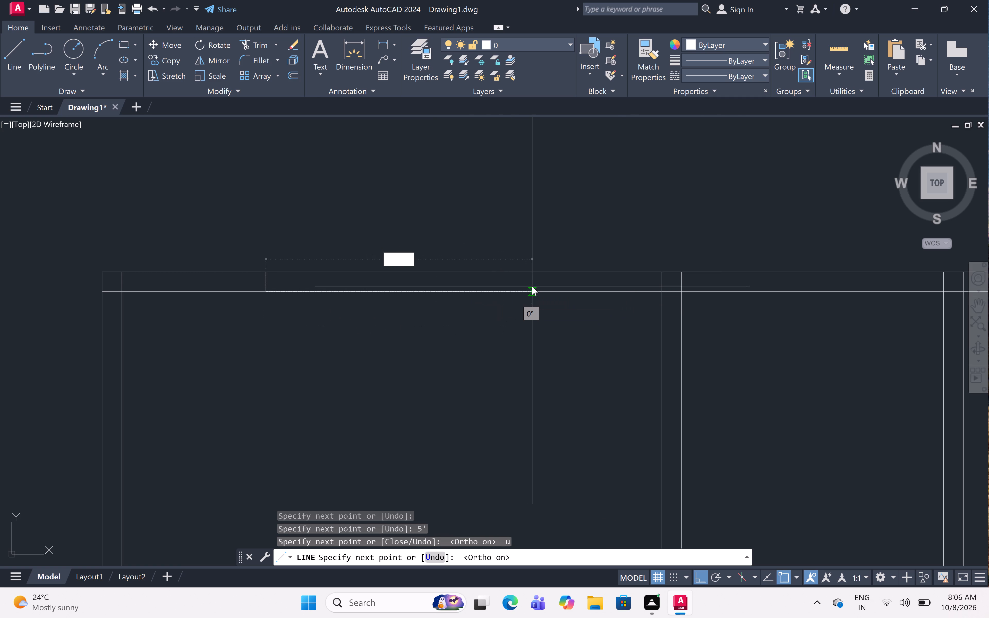
key(5)
text(')
key(space)
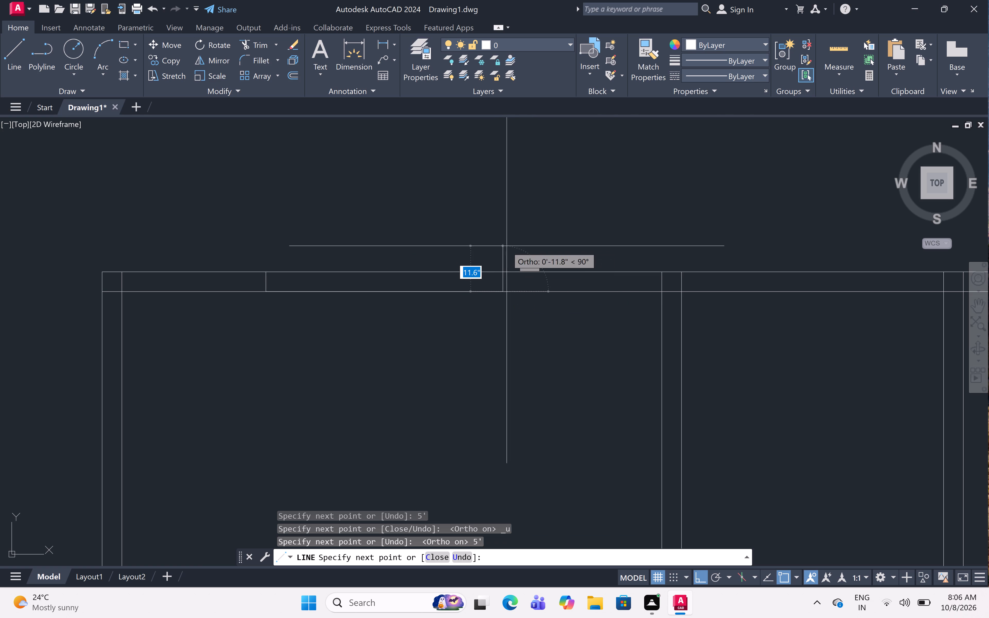
Close the 5' segment outline in the north wall above the northwest room, back across the wall and along its outer line.
click(506, 272)
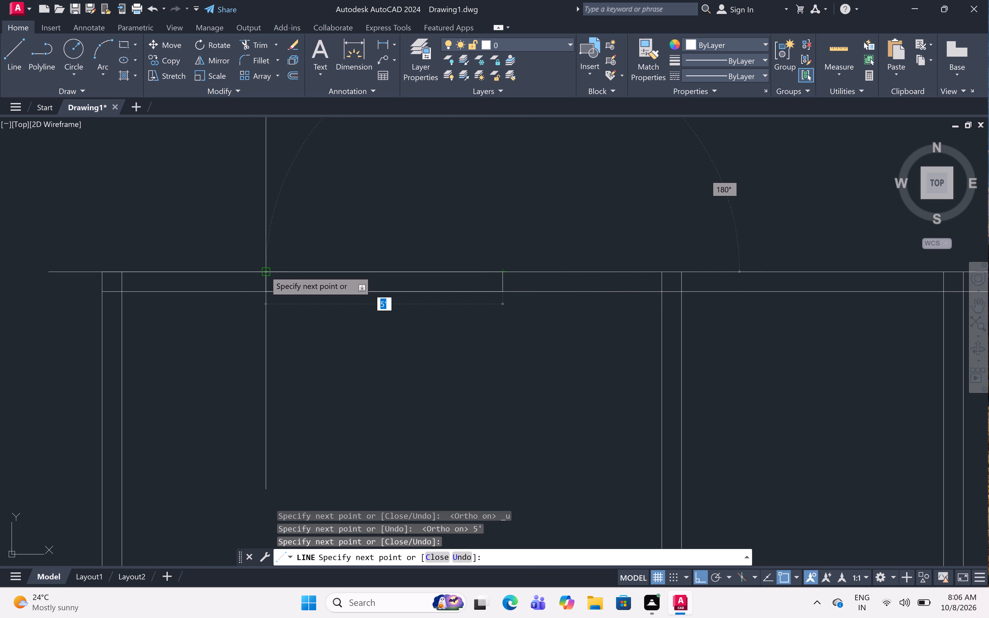
click(265, 267)
key(space)
Outline a 3' wide segment across the north exterior wall's thickness, between the two northern vertical partitions.
scroll(402, 222, down, 3)
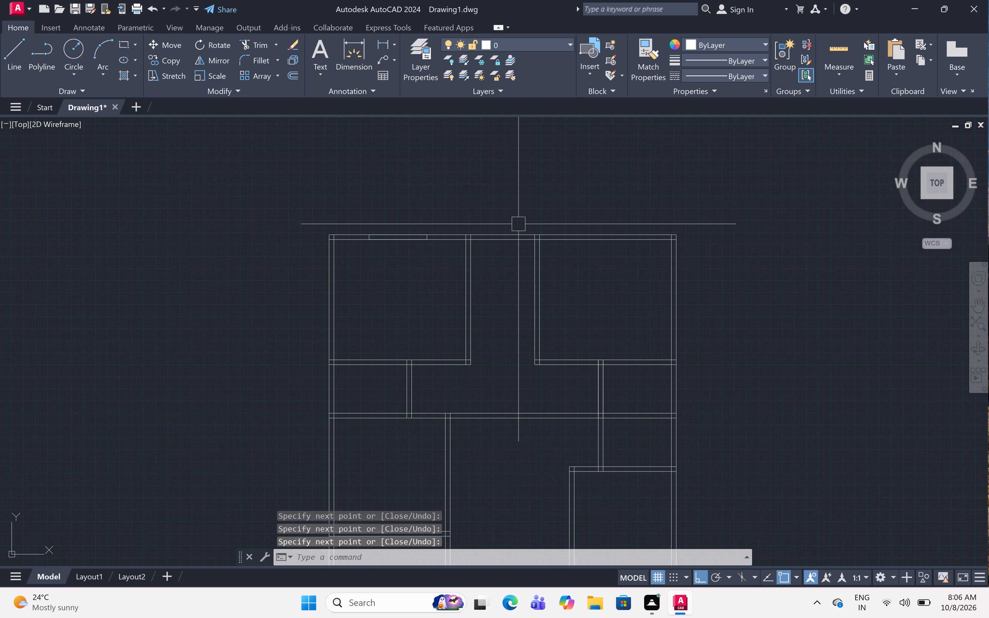
scroll(518, 225, up, 3)
key(l)
key(space)
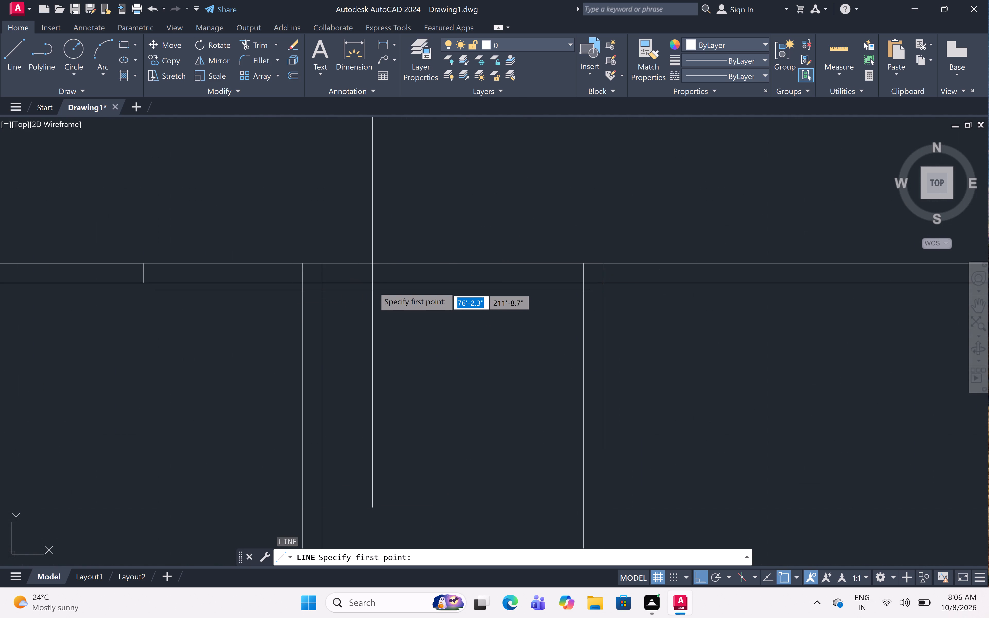
click(369, 260)
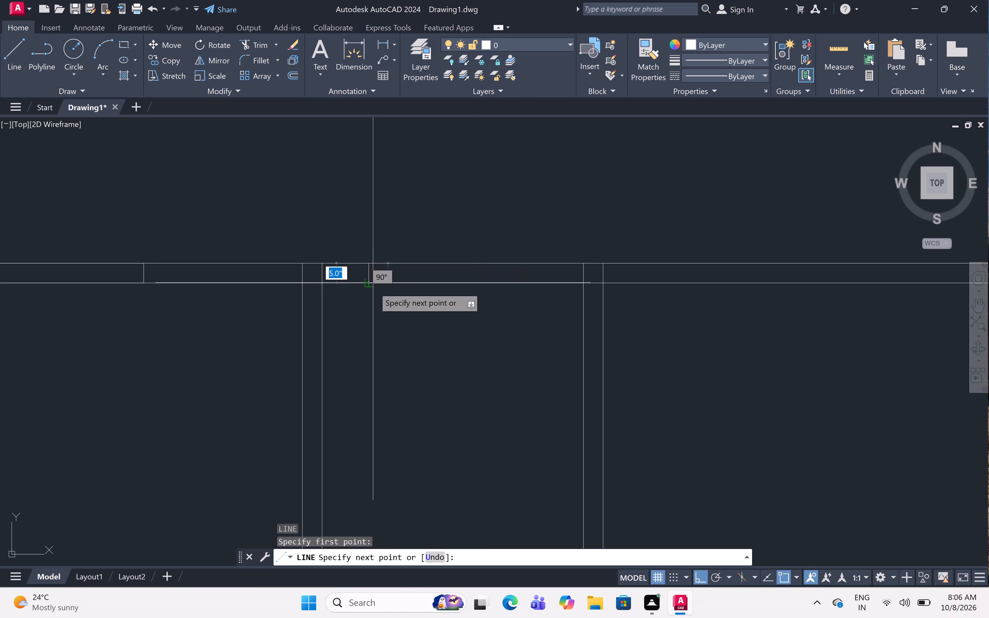
click(371, 284)
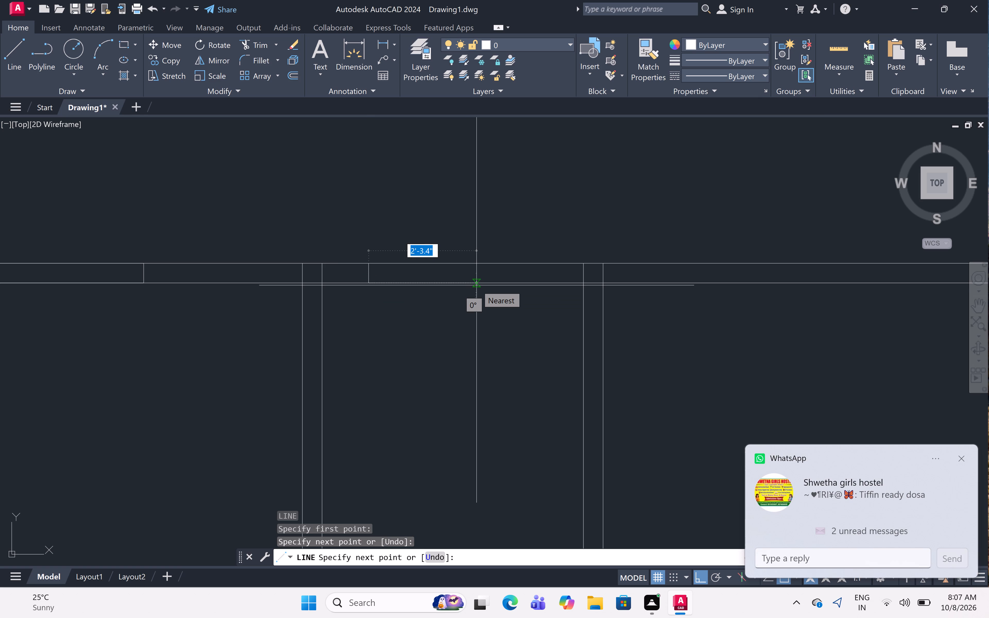
key(3)
key(apostrophe)
key(space)
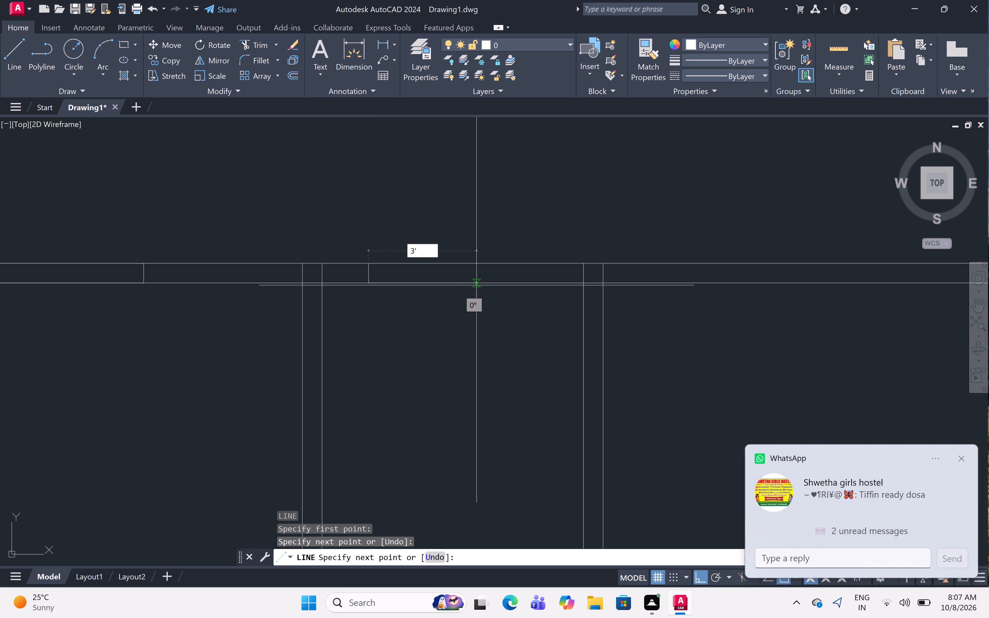
click(509, 265)
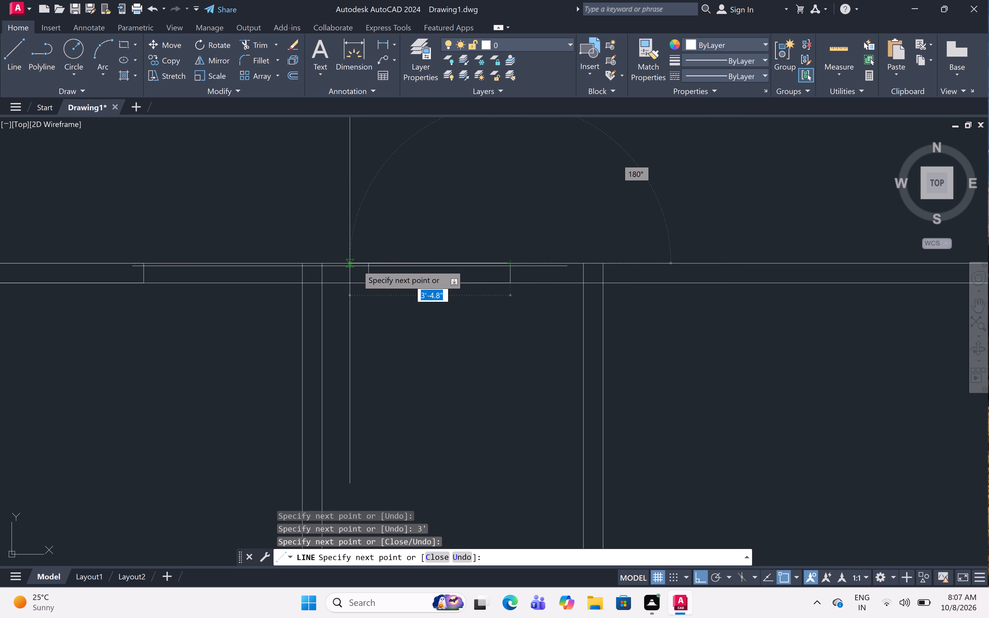
click(372, 255)
key(space)
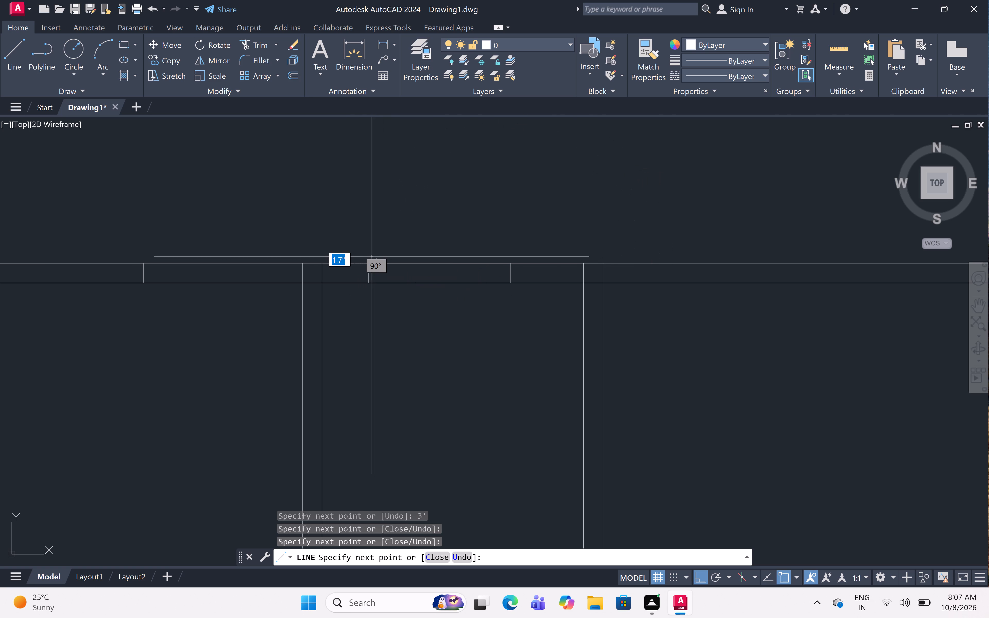
Outline a 5' wide segment across the north exterior wall's thickness above the northeast room.
scroll(372, 257, down, 4)
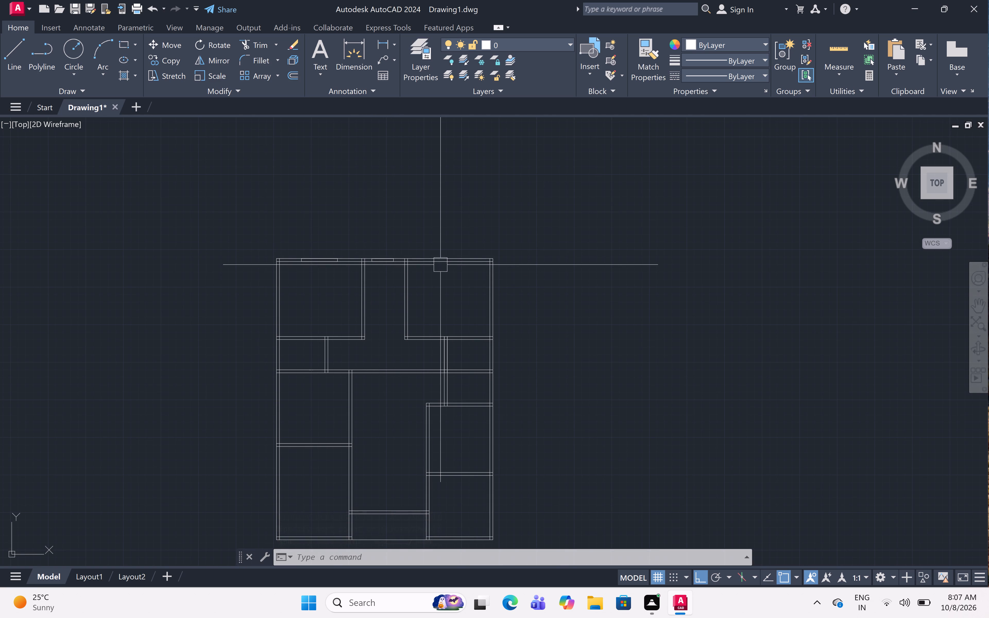
scroll(446, 254, up, 3)
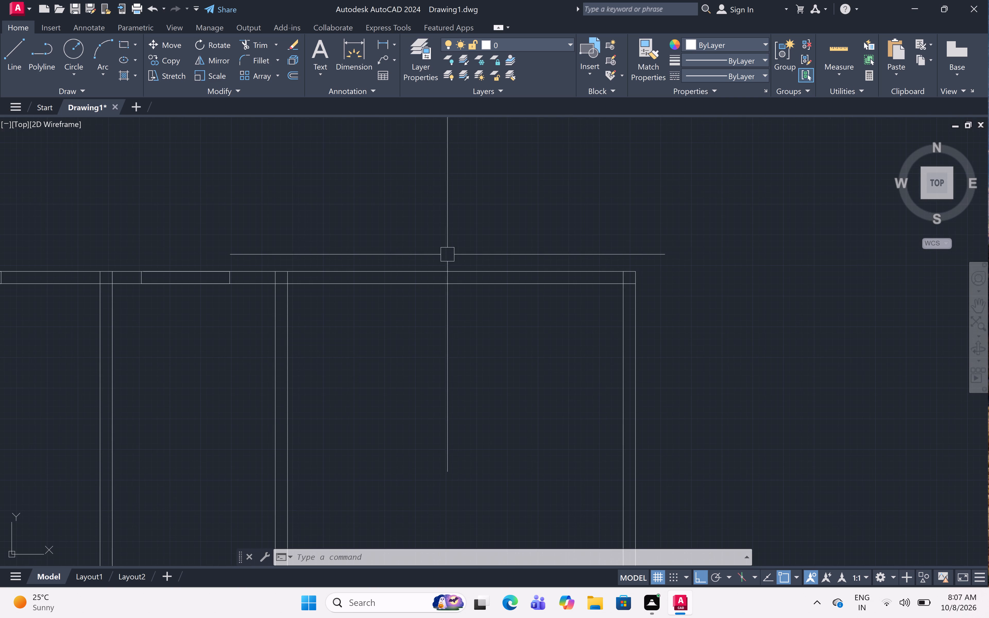
text(l)
key(space)
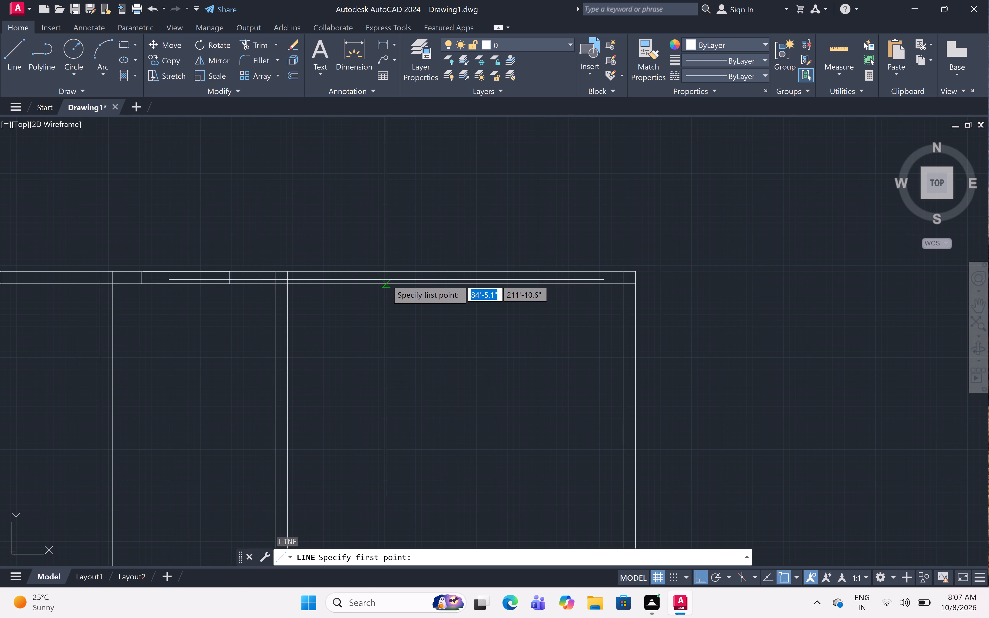
click(385, 267)
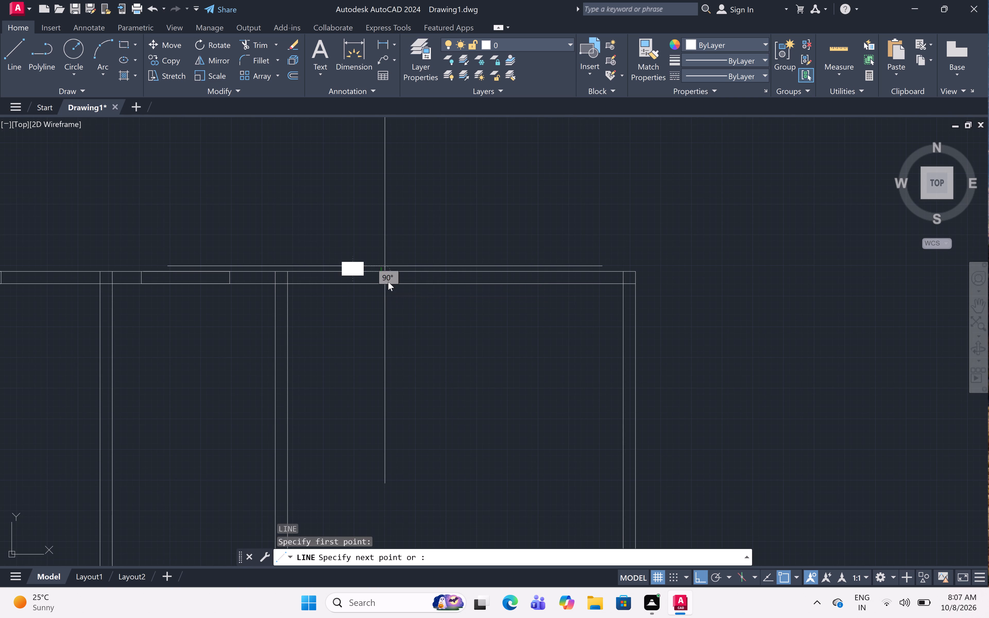
click(388, 281)
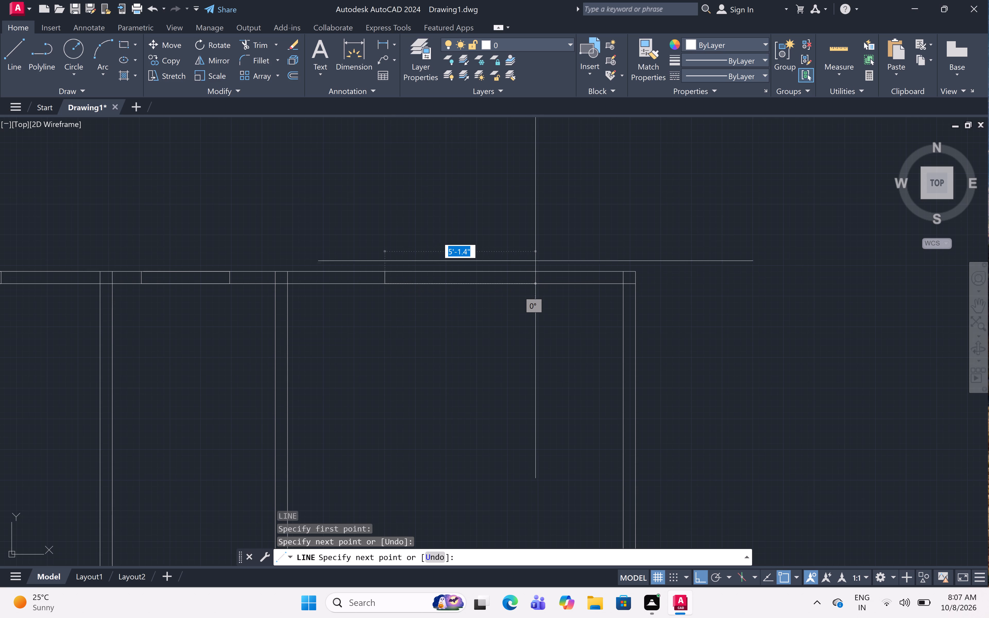
key(5)
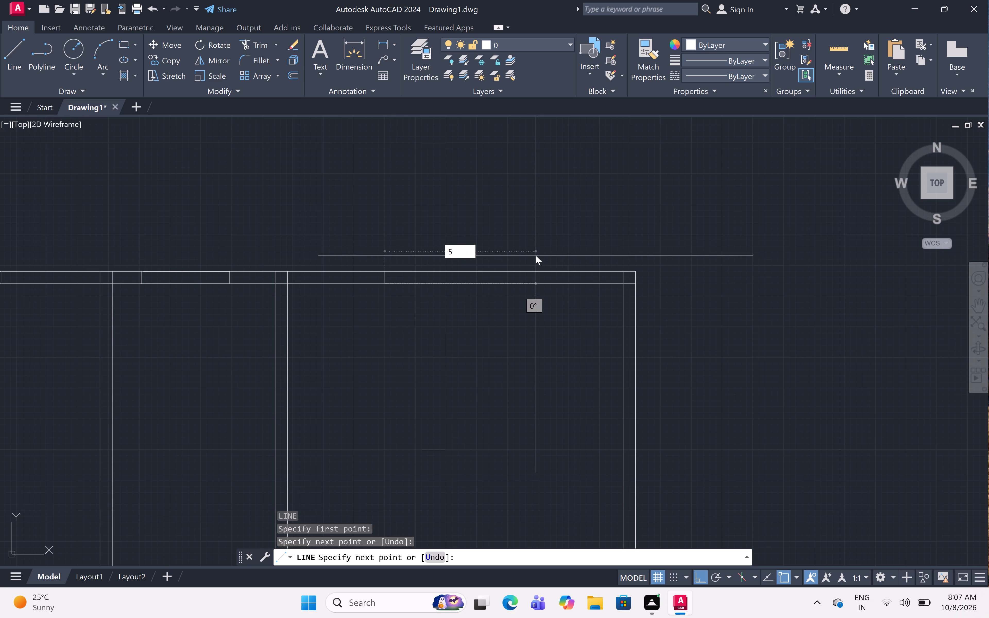
text(')
key(space)
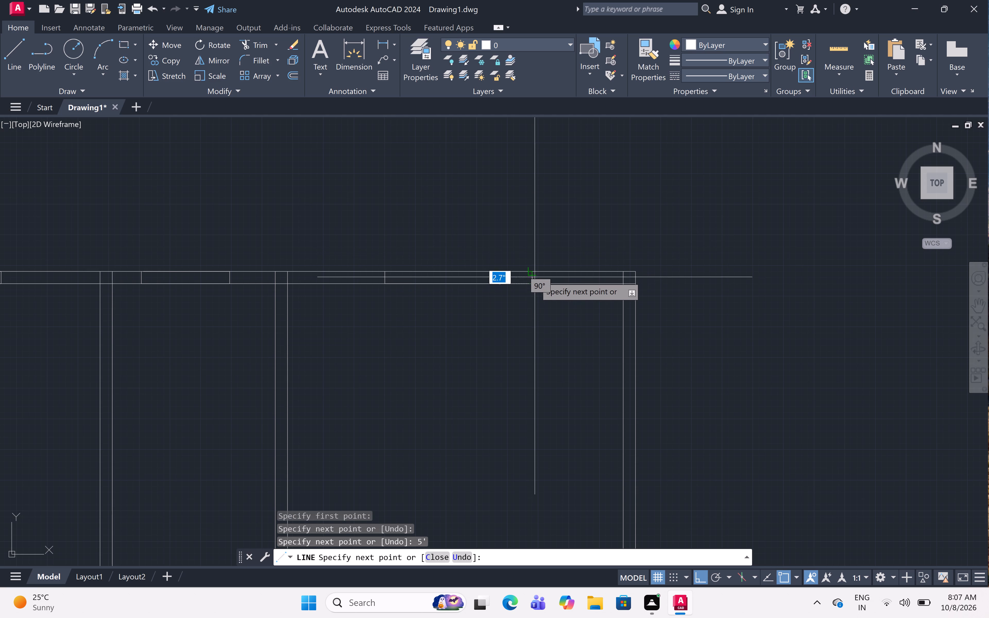
scroll(535, 276, up, 3)
click(530, 267)
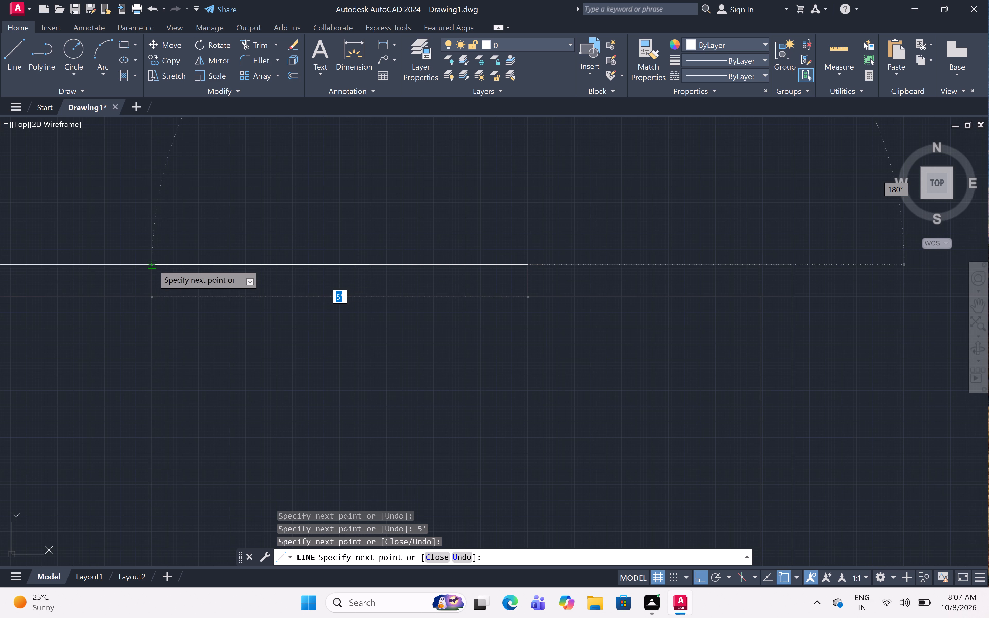
click(162, 252)
key(Escape)
Outline a 5' long segment across the east exterior wall's thickness beside the northeast room.
scroll(481, 228, down, 3)
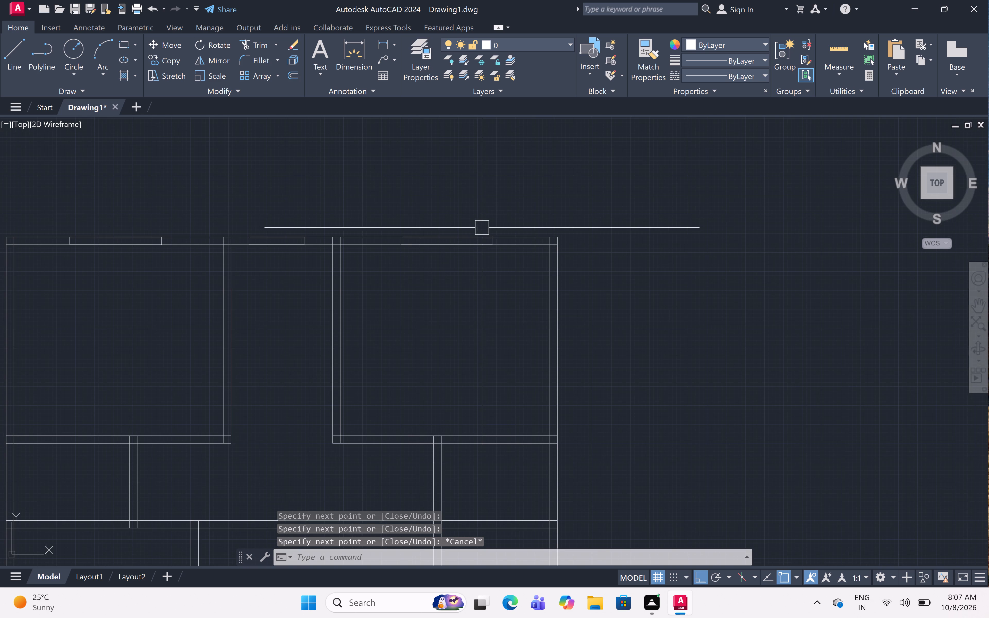
middle_drag(411, 285, 575, 231)
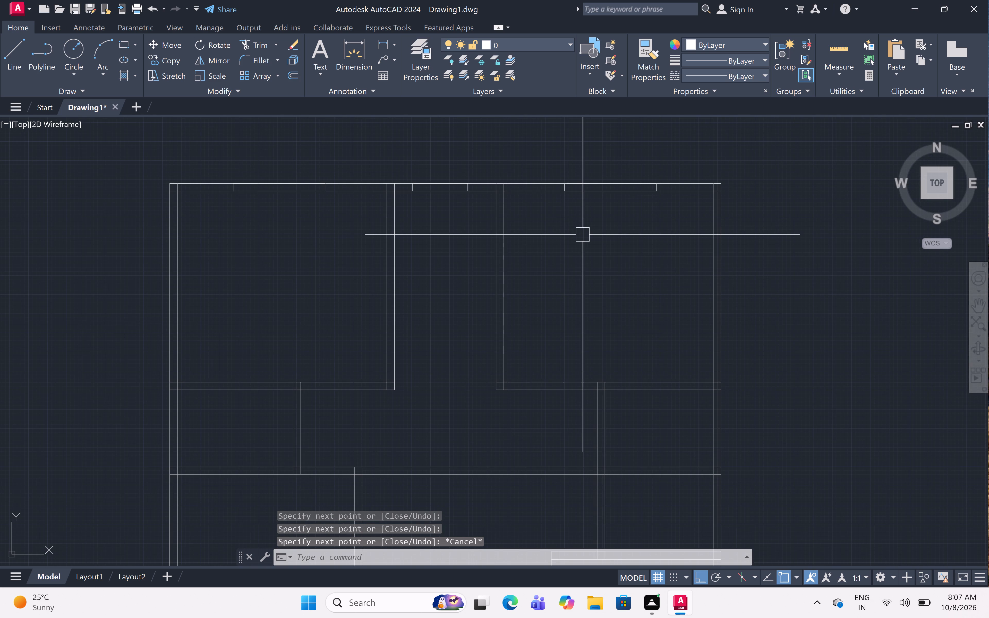
scroll(753, 256, up, 1)
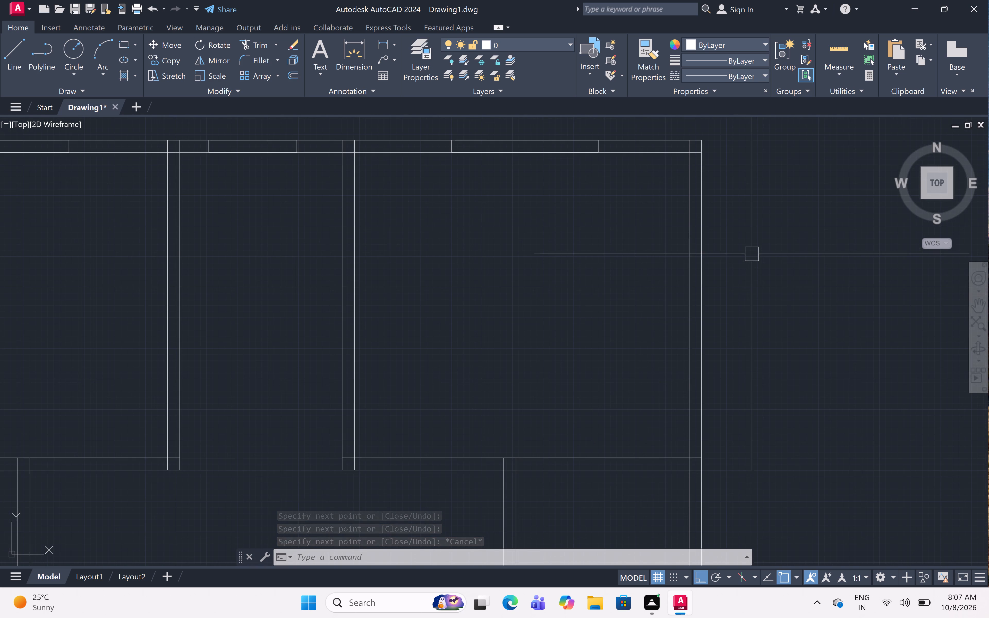
text(l)
key(space)
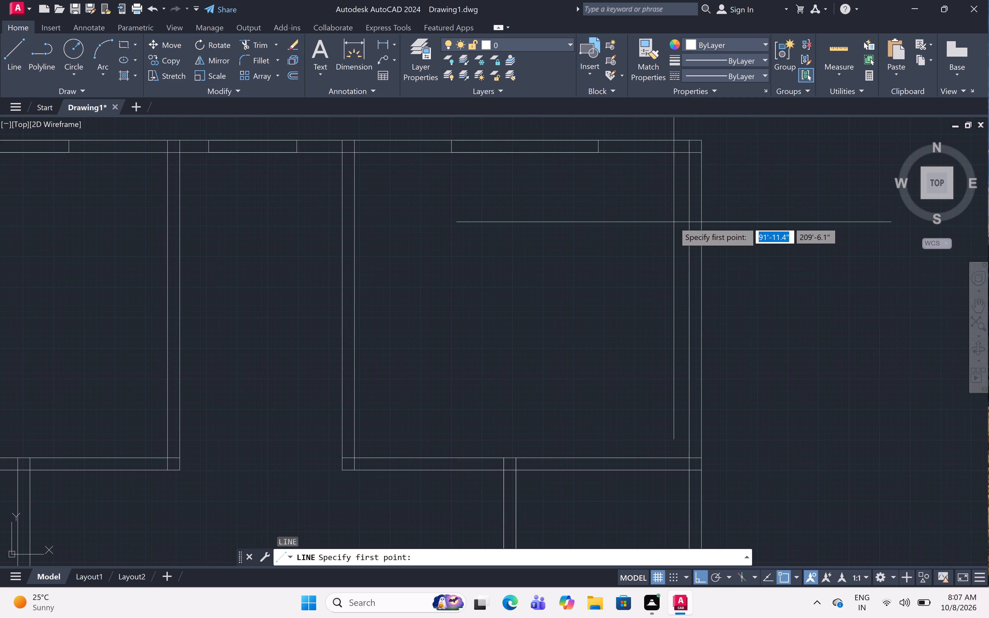
click(690, 214)
click(706, 214)
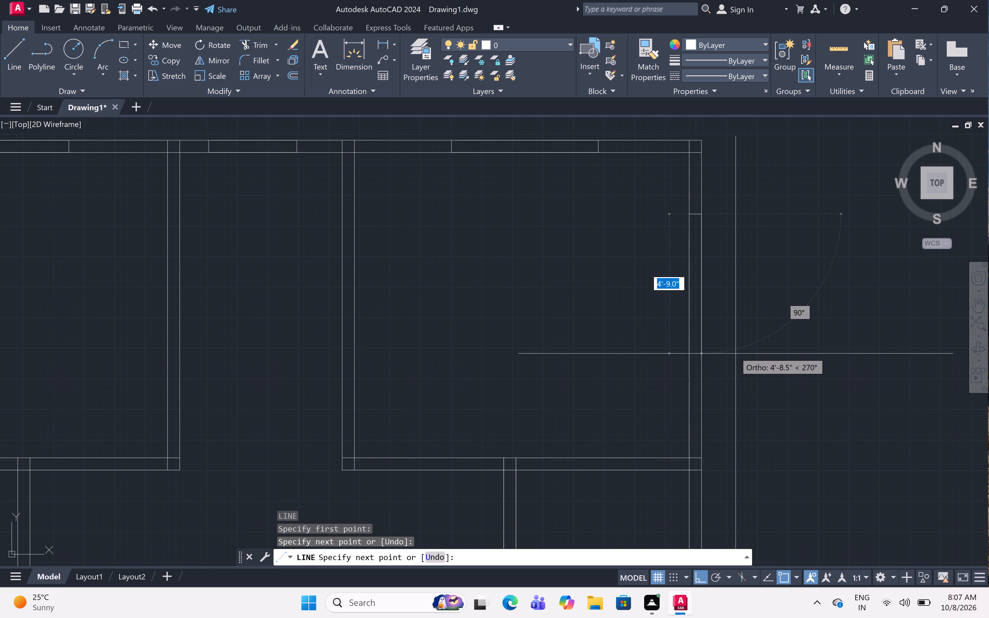
key(5)
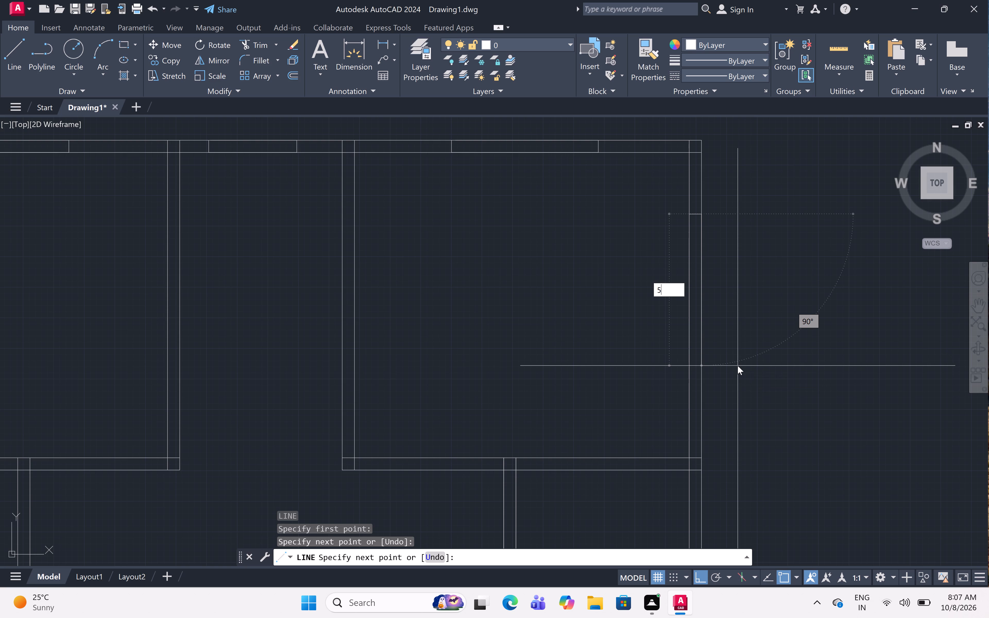
text(')
key(space)
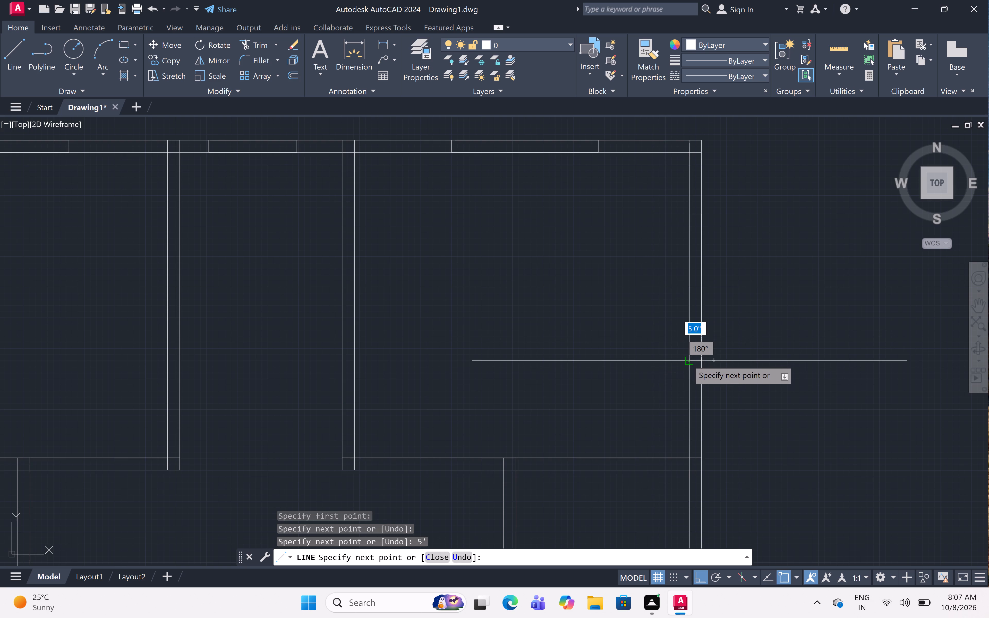
click(687, 360)
click(690, 216)
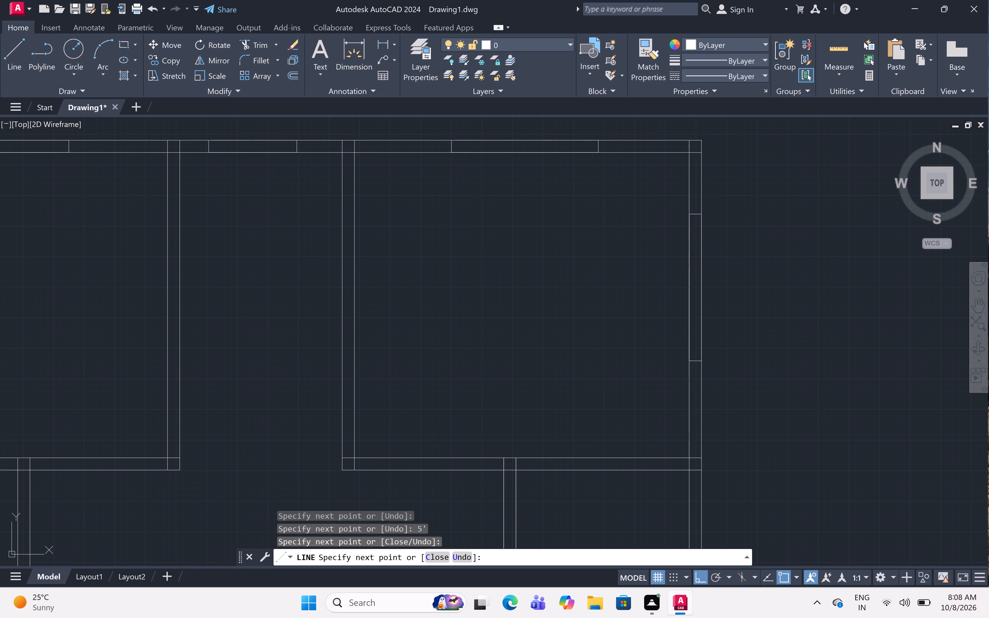
key(space)
Outline a 2' long segment in the east exterior wall beside the small room directly south of the northeast room.
scroll(714, 235, down, 2)
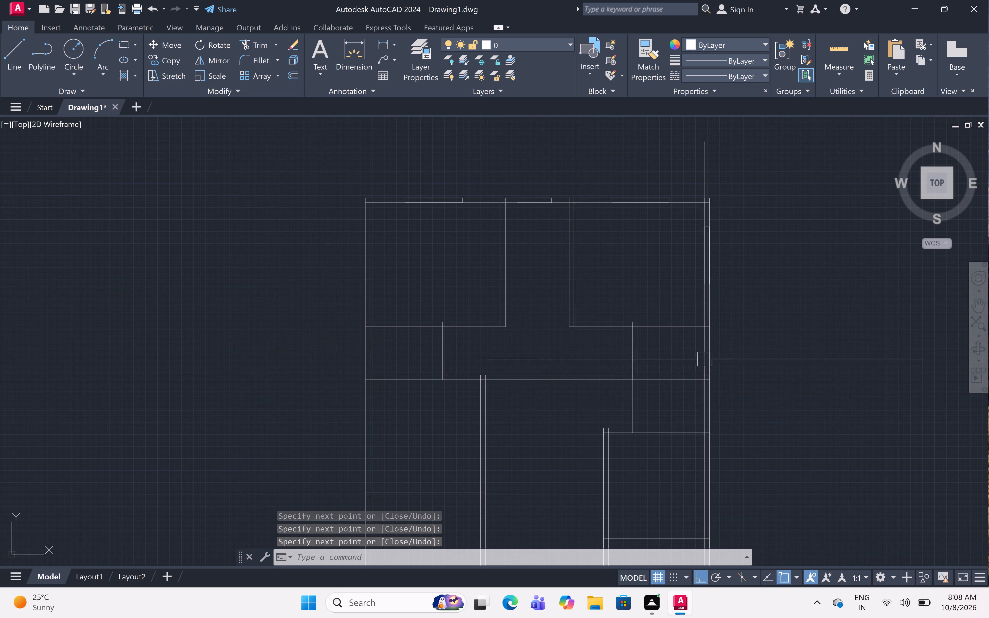
scroll(706, 342, up, 3)
text(l)
key(space)
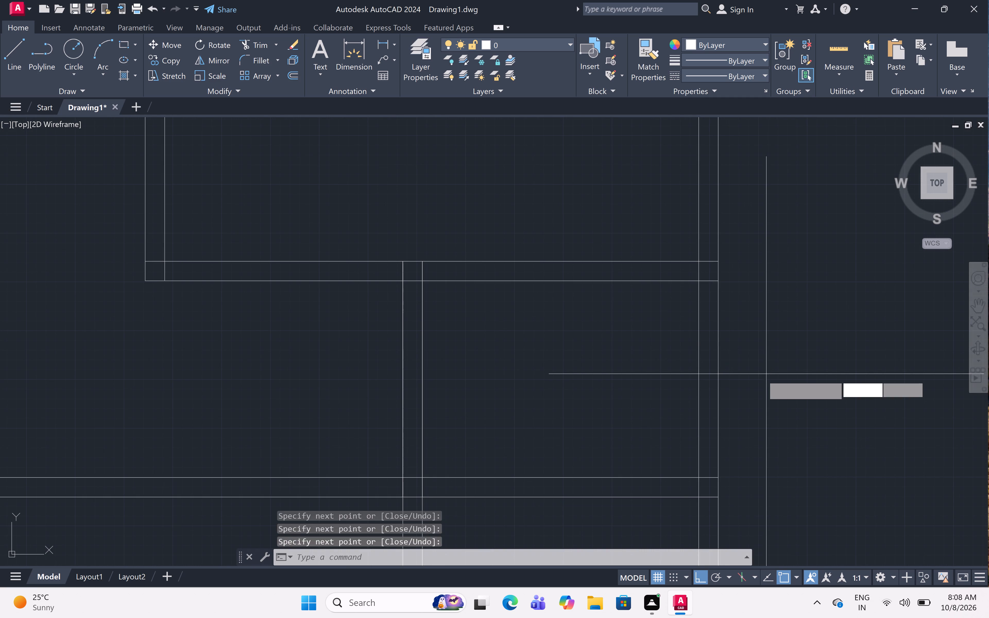
click(699, 355)
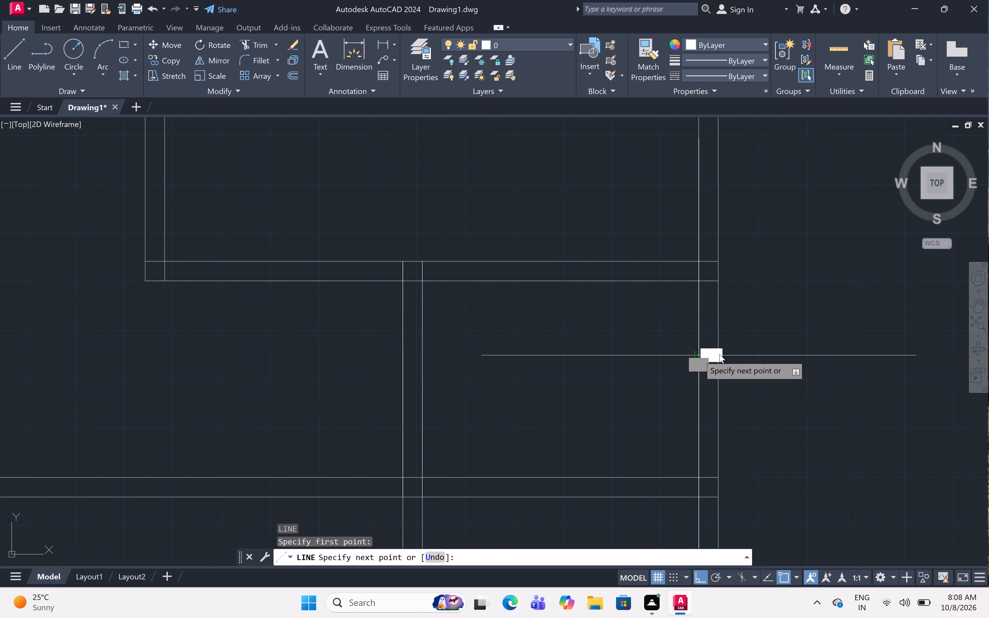
click(720, 354)
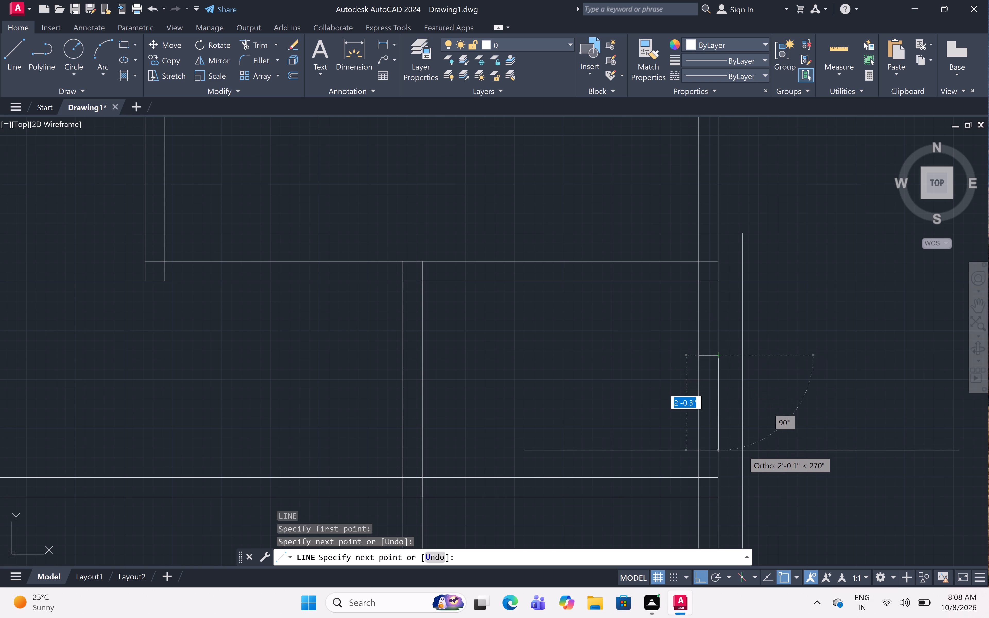
key(2)
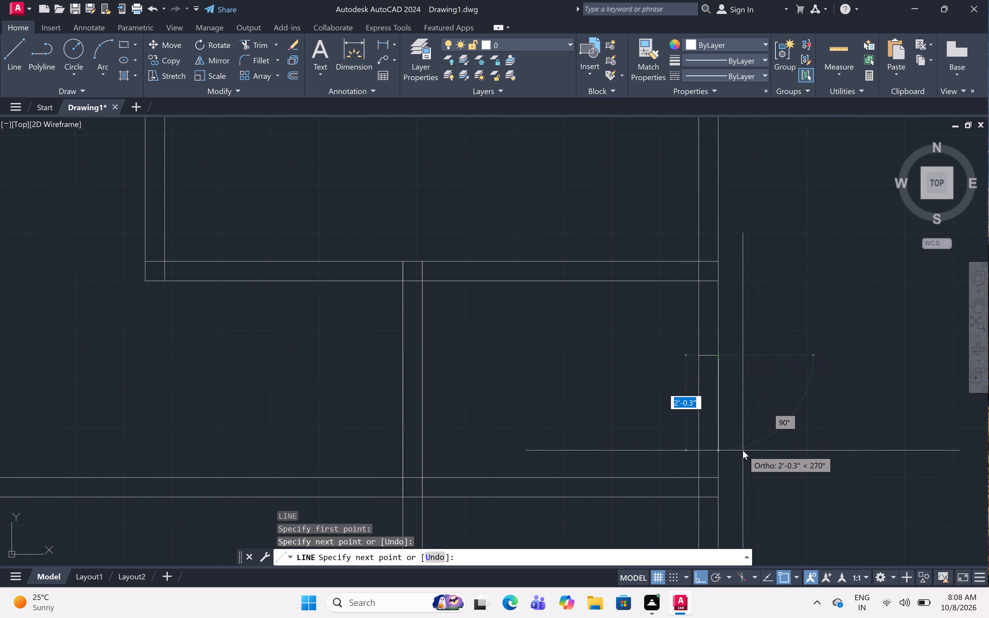
text(')
key(space)
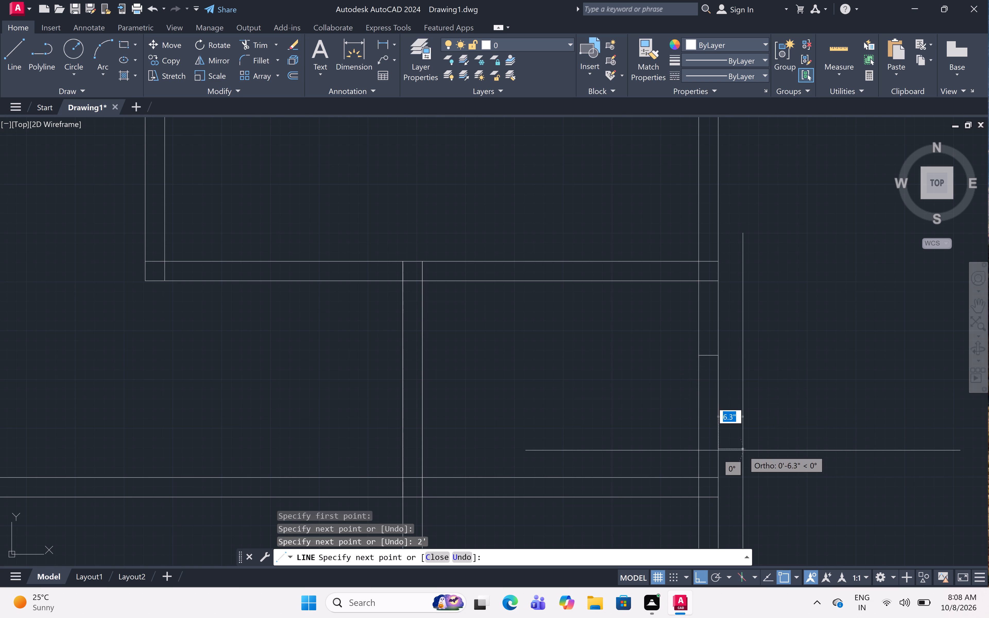
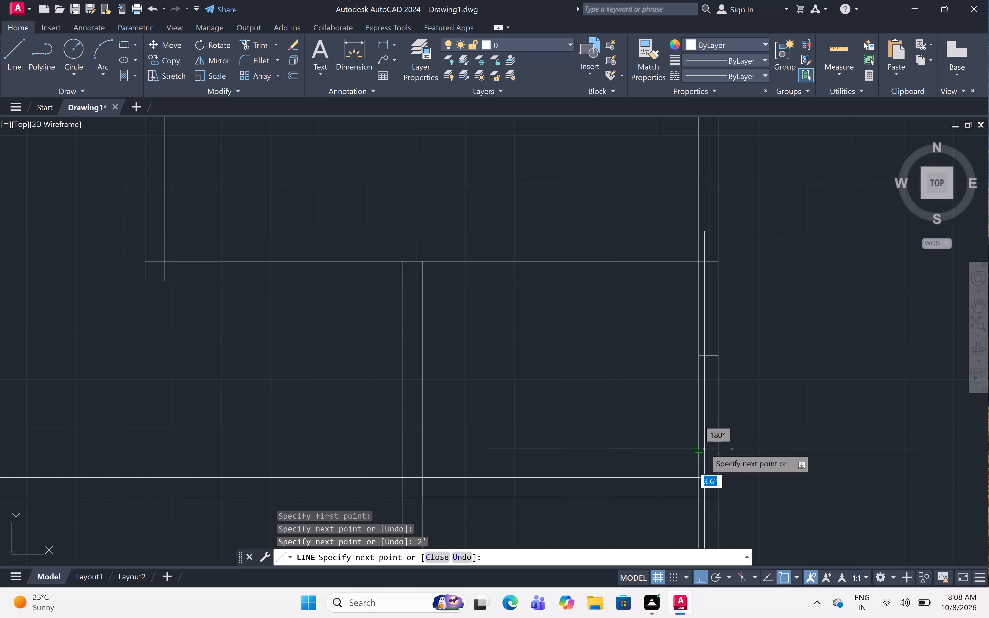
Close the 2' long segment outline across the east exterior wall's thickness, beside the small room directly south of the northeast room.
click(700, 452)
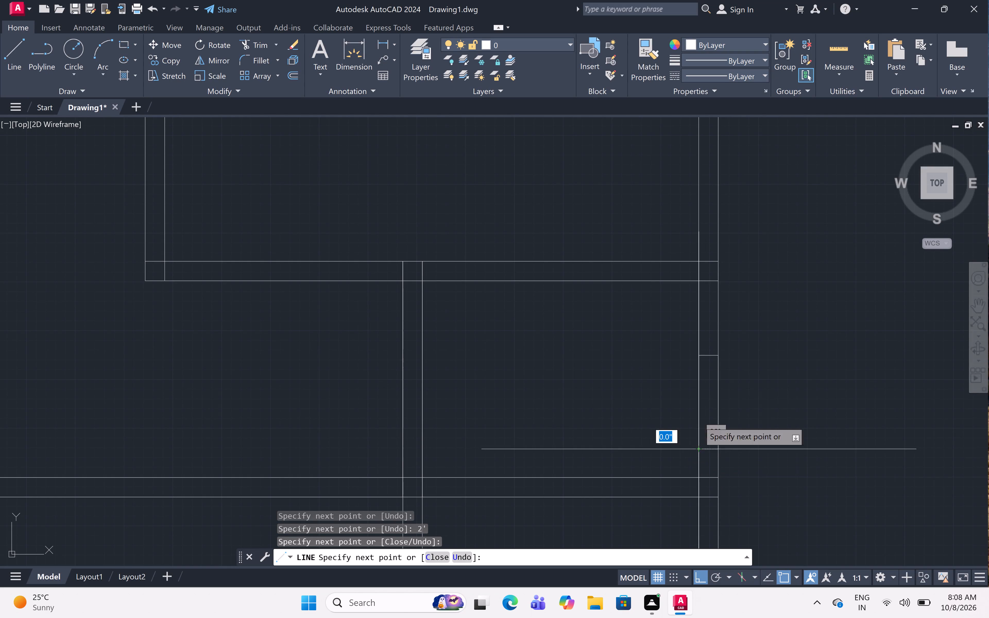
click(696, 355)
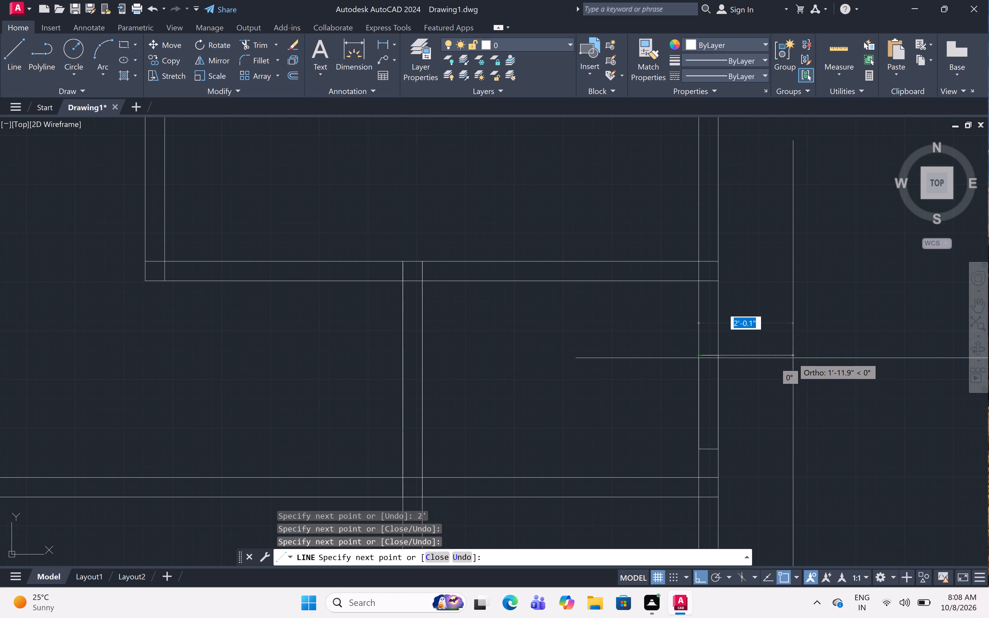
key(Escape)
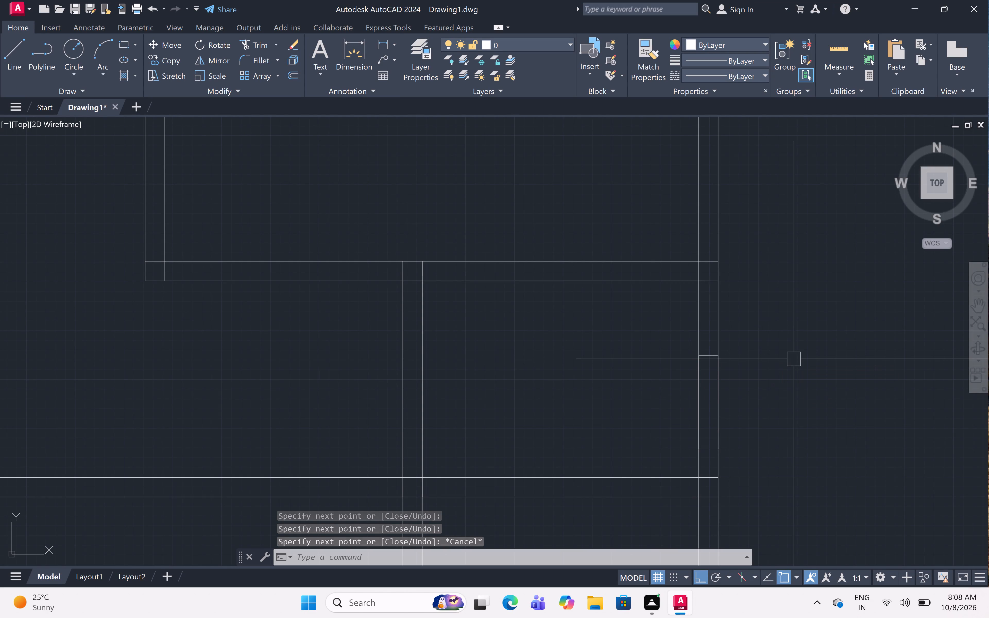
Outline a 2' long segment across the east exterior wall's thickness beside the second small room south of the northeast room.
scroll(705, 387, down, 4)
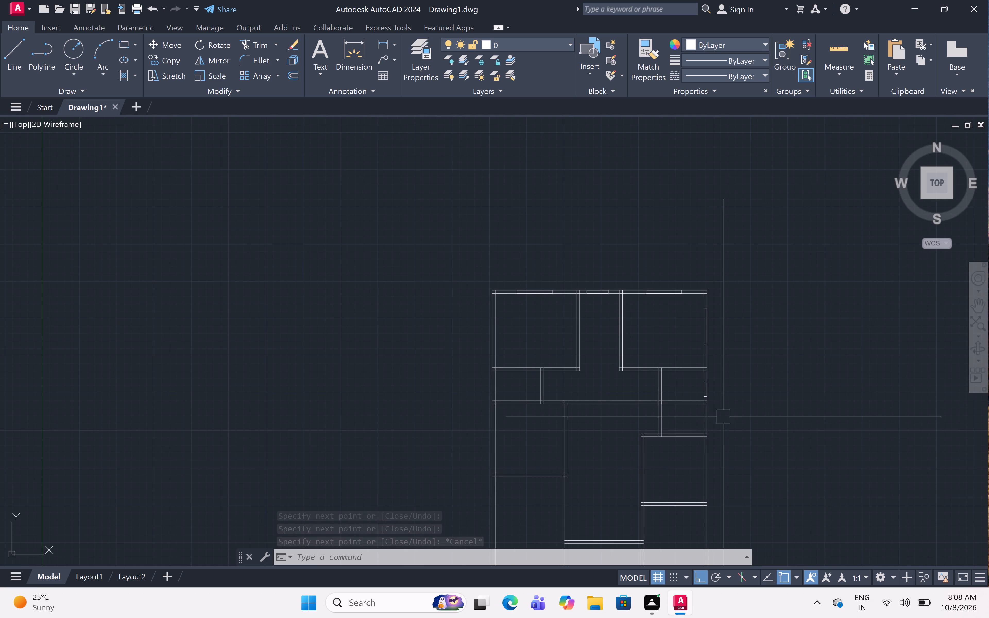
middle_drag(732, 448, 749, 382)
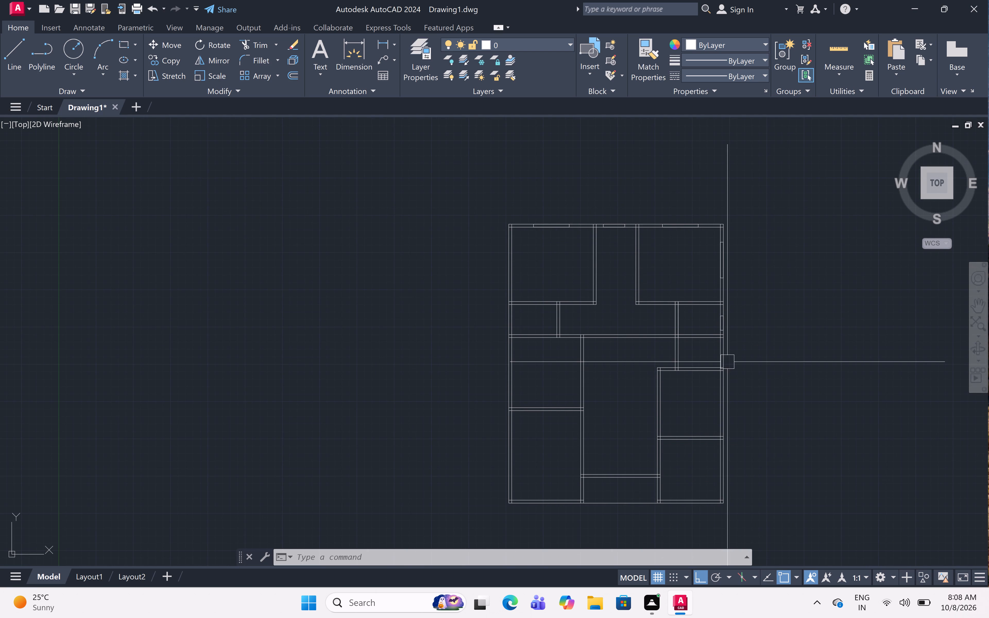
scroll(729, 355, up, 2)
scroll(724, 375, up, 1)
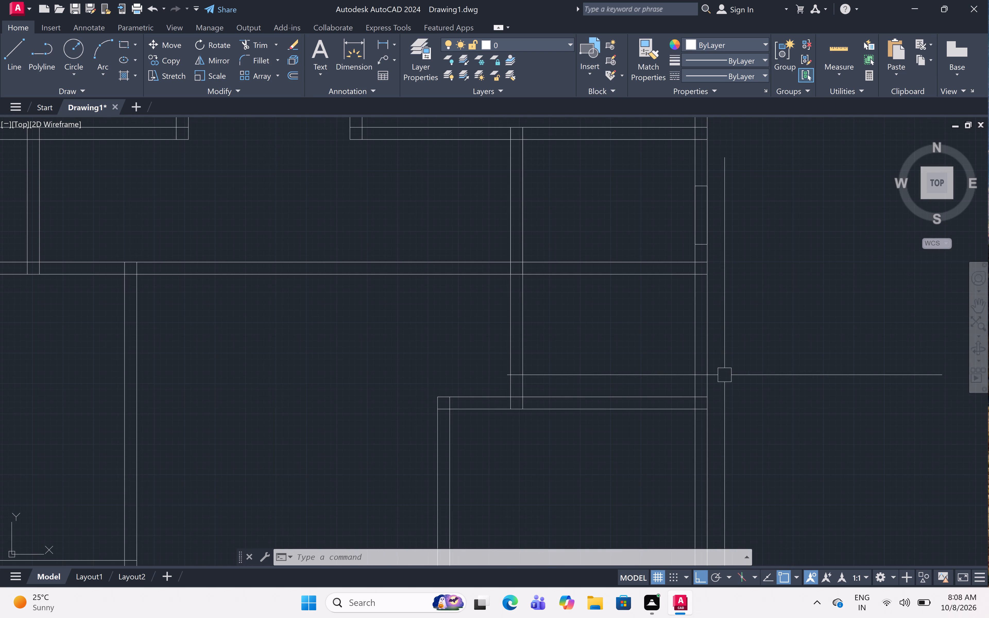
middle_drag(756, 424, 754, 391)
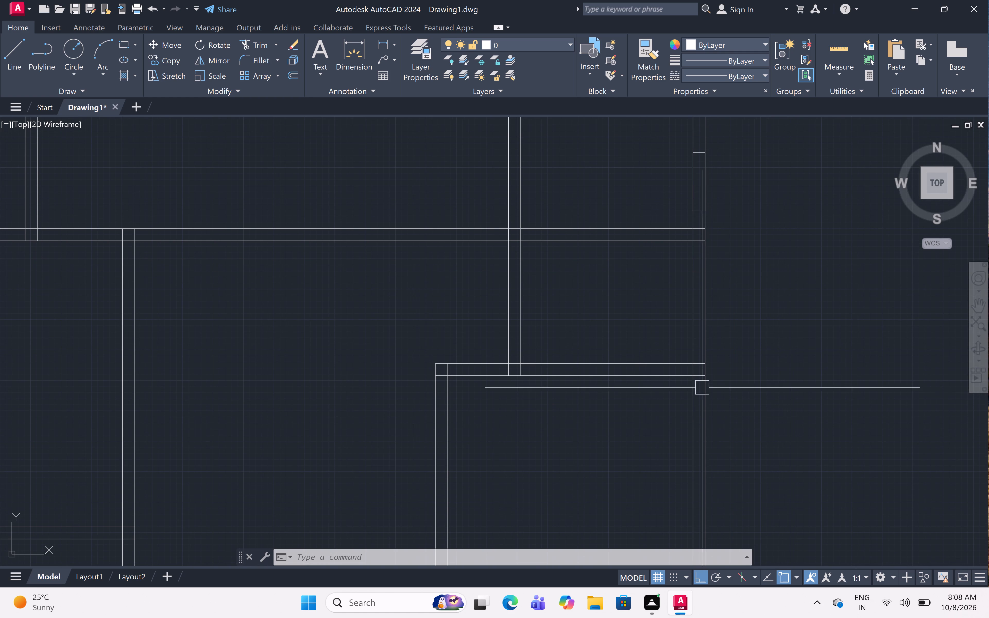
scroll(702, 316, down, 1)
middle_drag(798, 293, 812, 348)
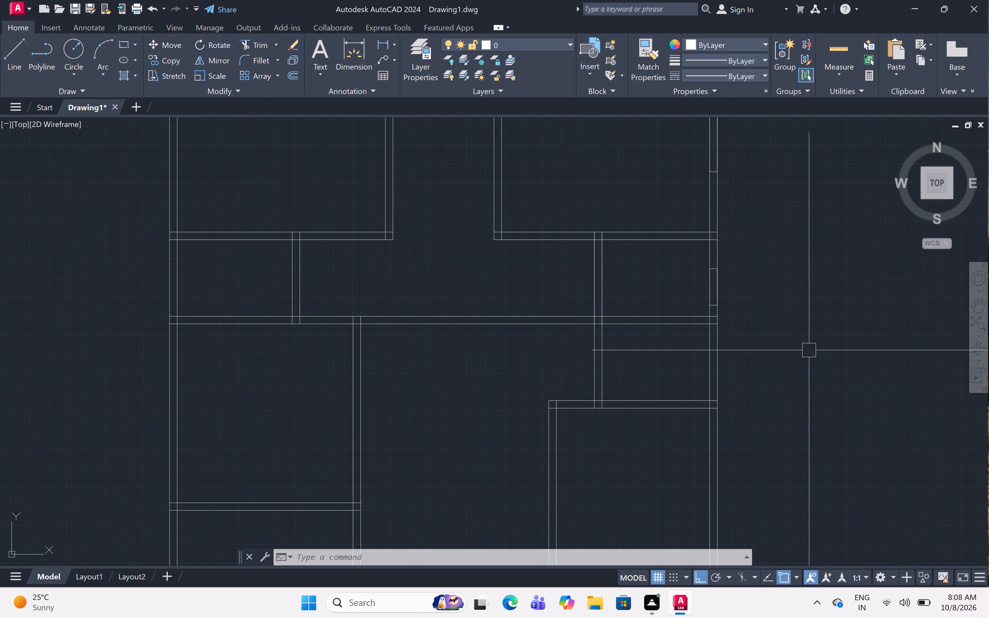
scroll(713, 377, up, 2)
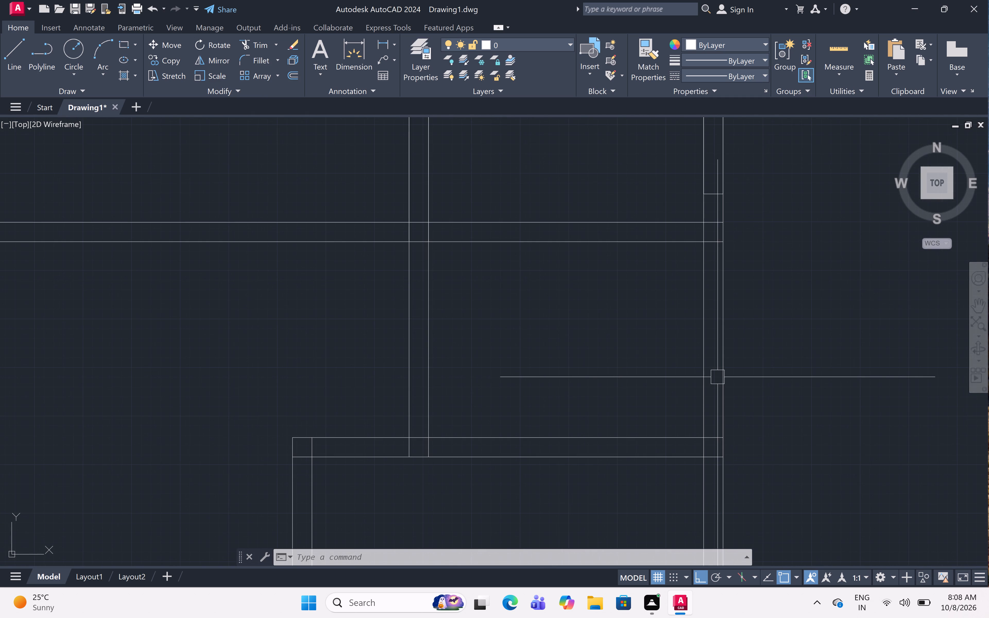
scroll(795, 354, down, 2)
middle_drag(795, 350, 759, 301)
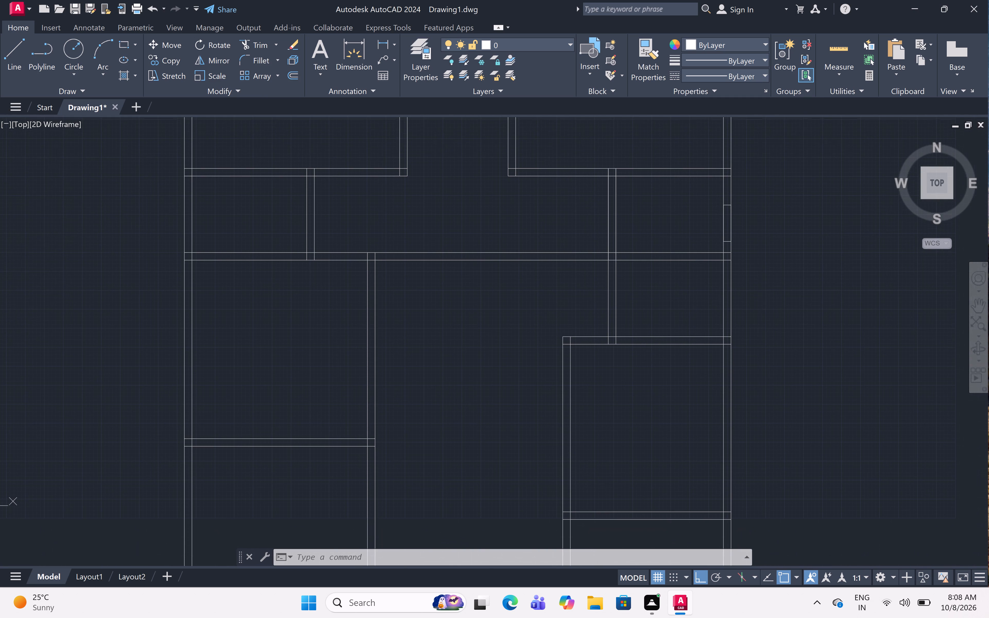
scroll(762, 312, up, 1)
middle_drag(763, 312, 776, 349)
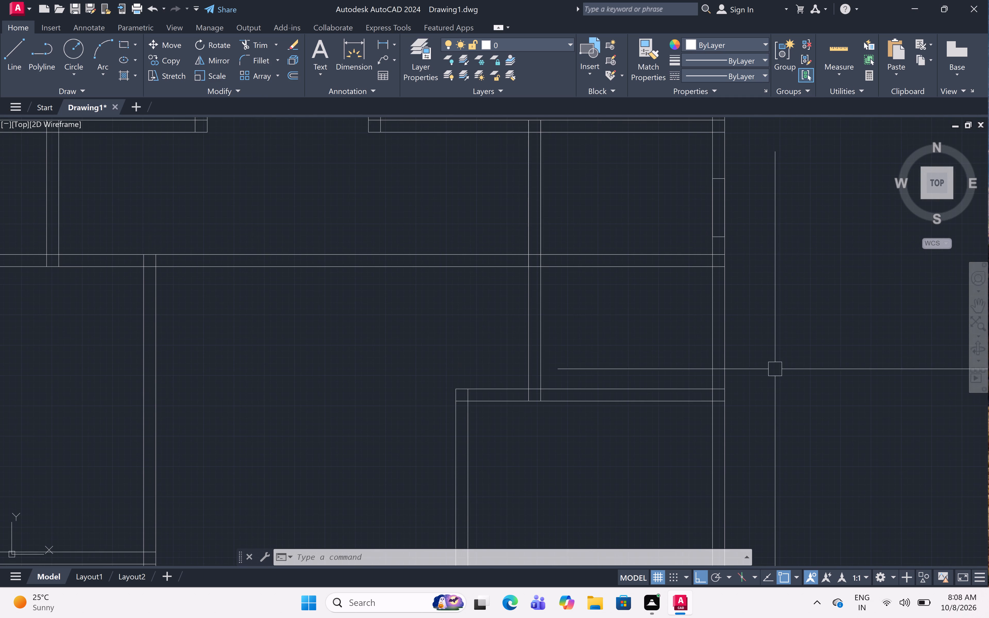
text(l)
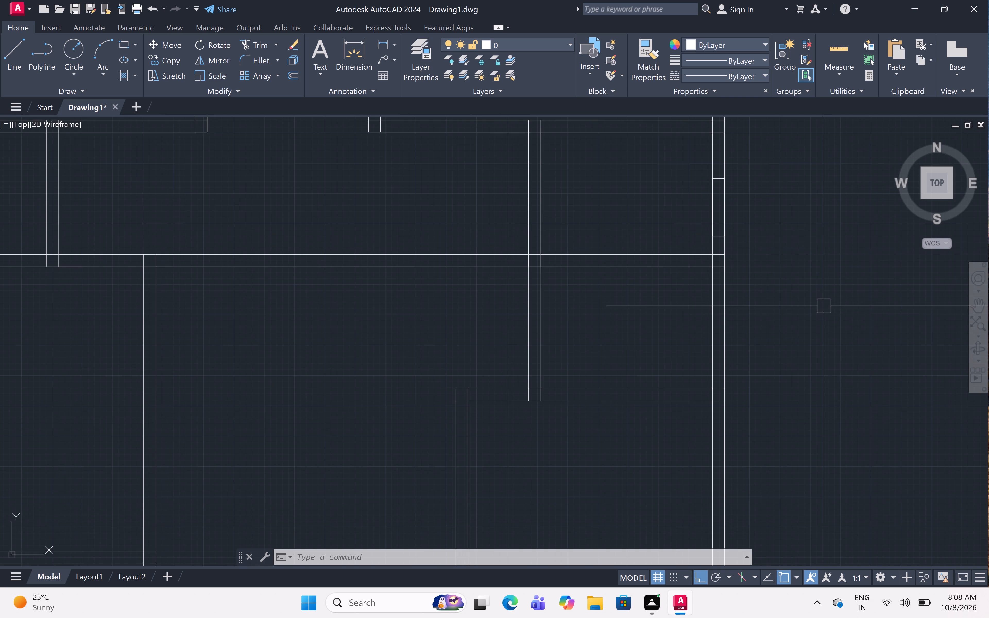
key(space)
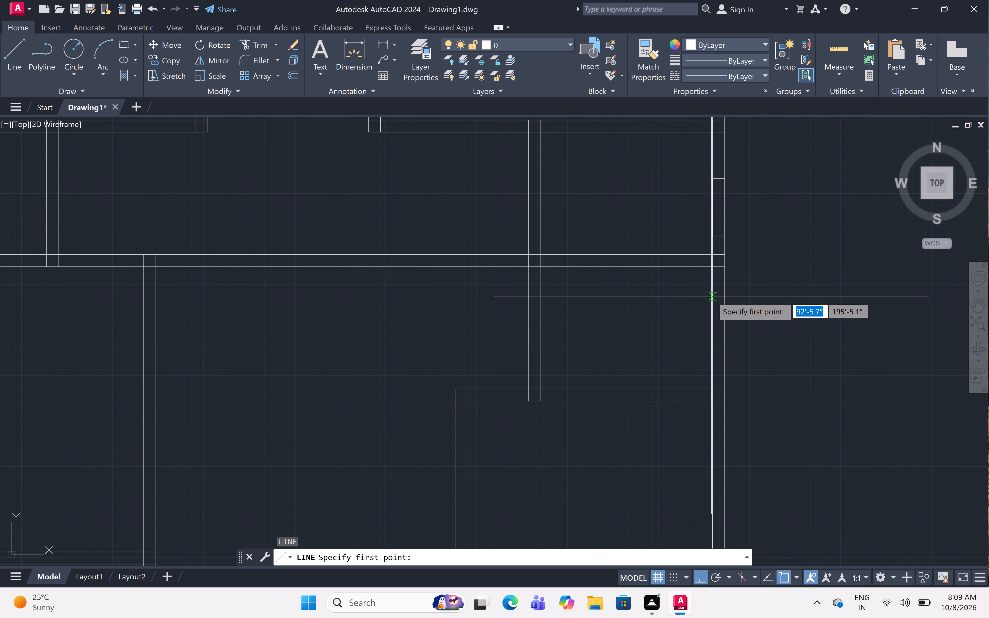
click(714, 291)
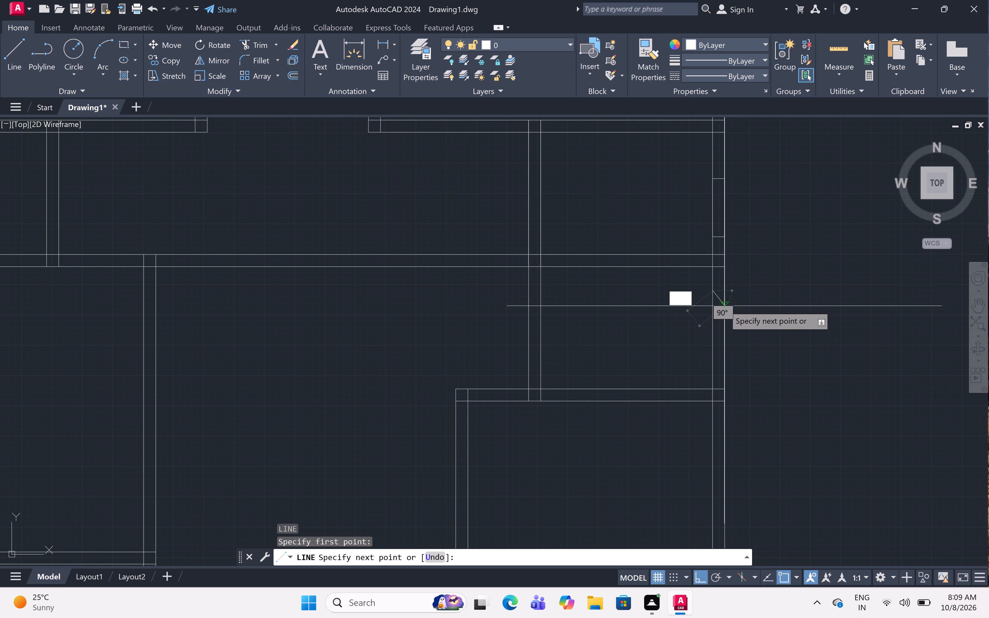
click(721, 287)
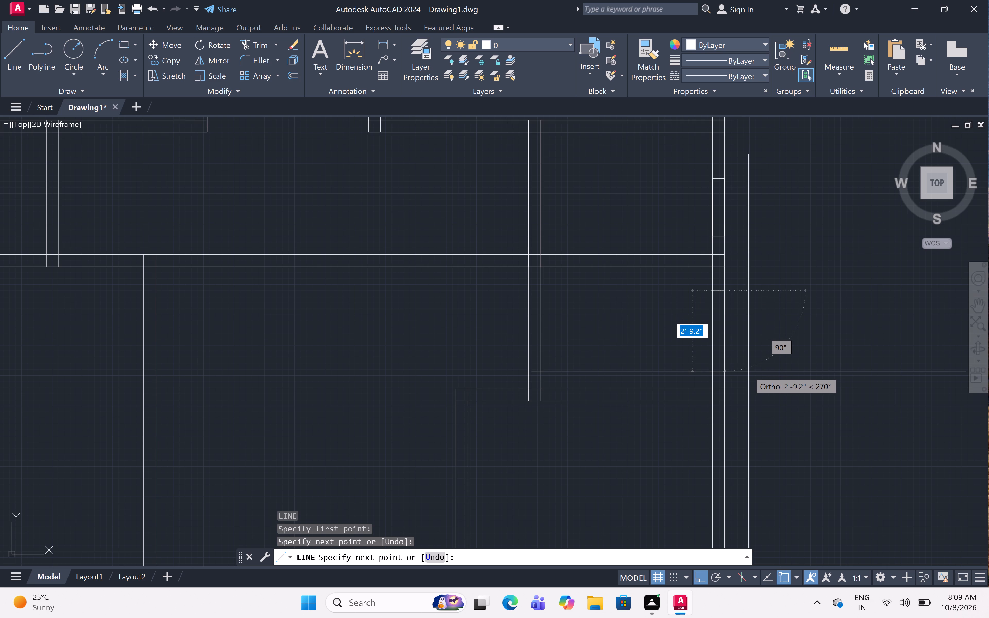
key(5)
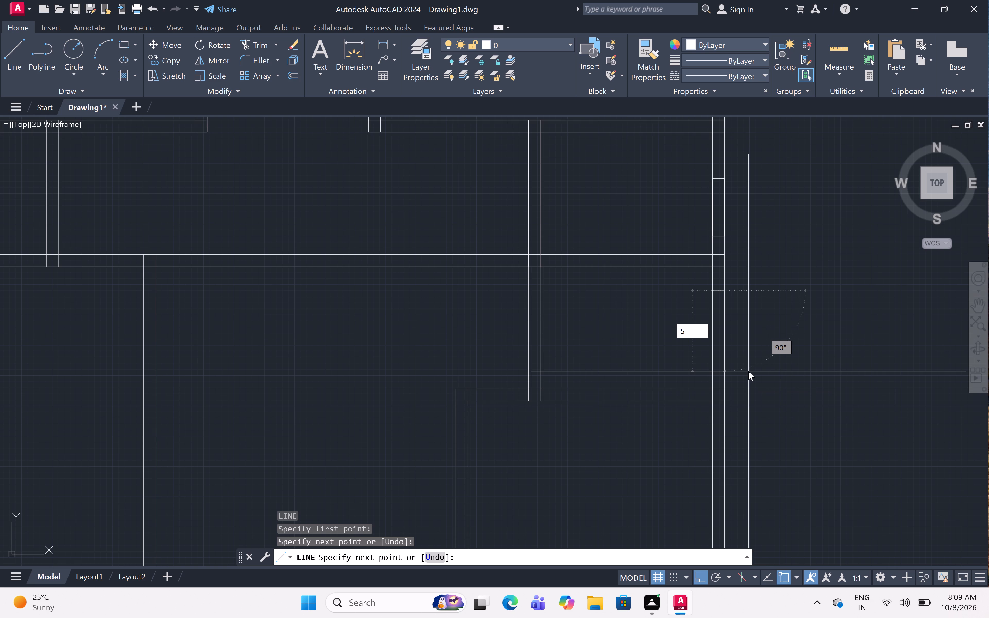
key(BackSpace)
key(2)
key(apostrophe)
key(space)
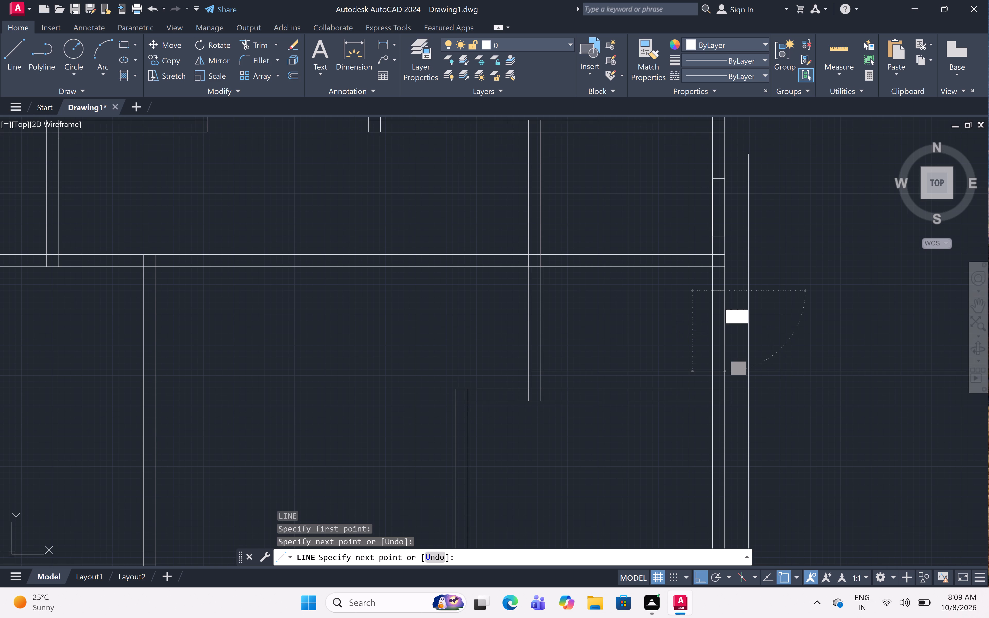
scroll(713, 351, up, 3)
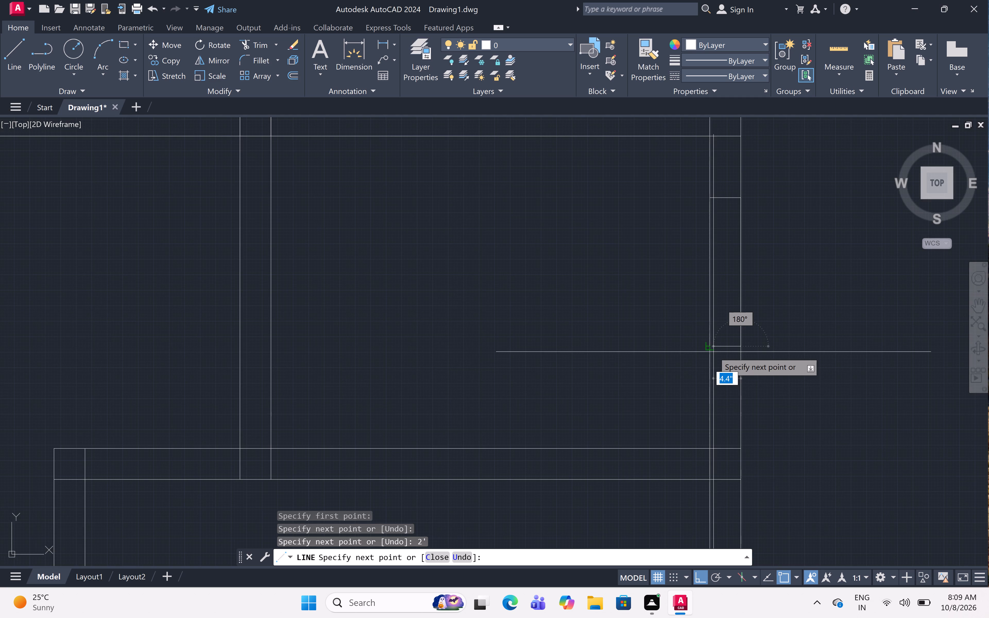
click(710, 345)
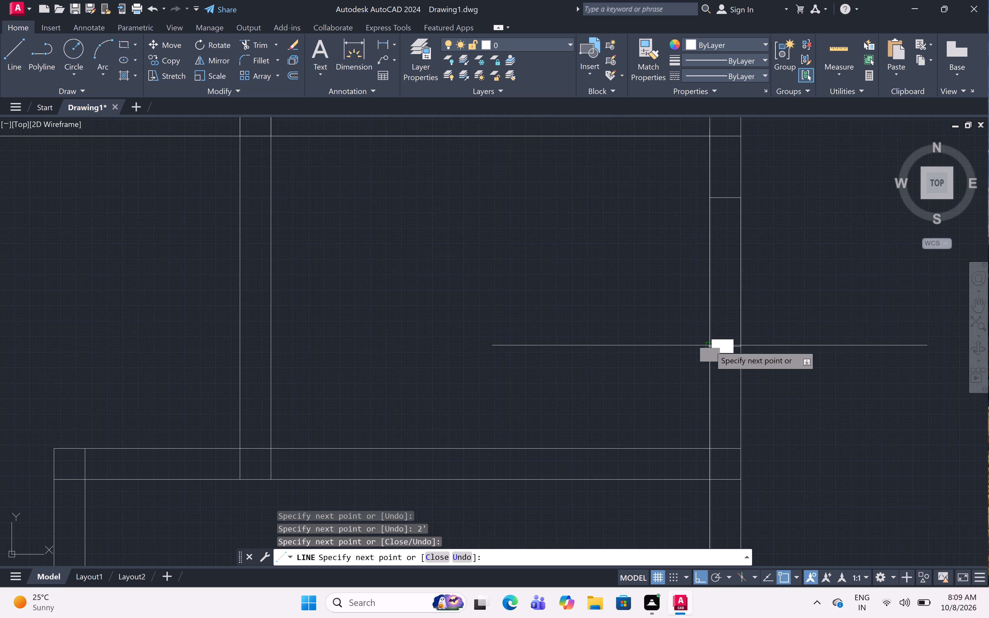
click(711, 194)
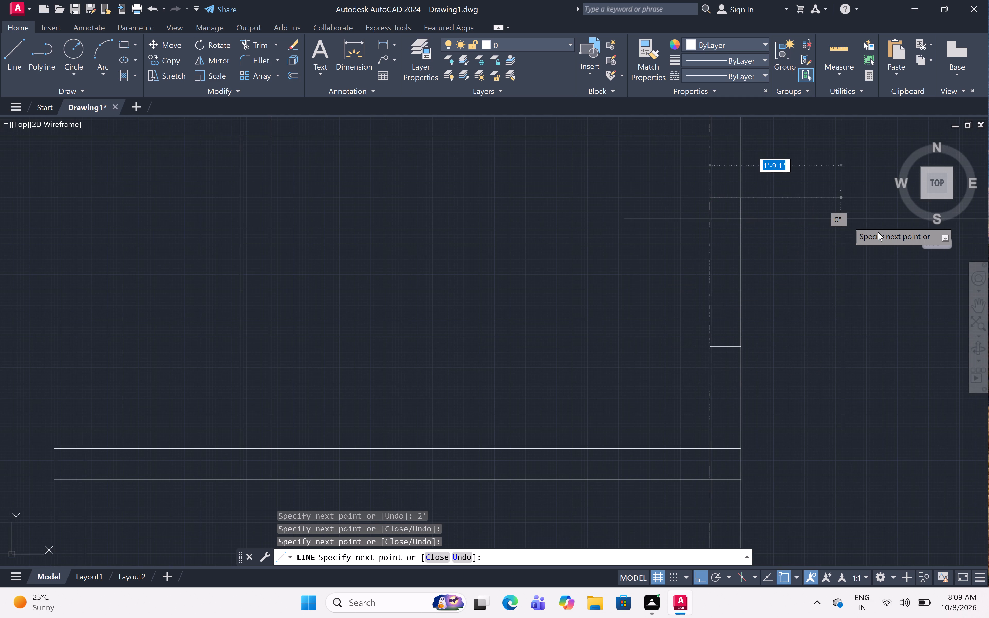
key(Escape)
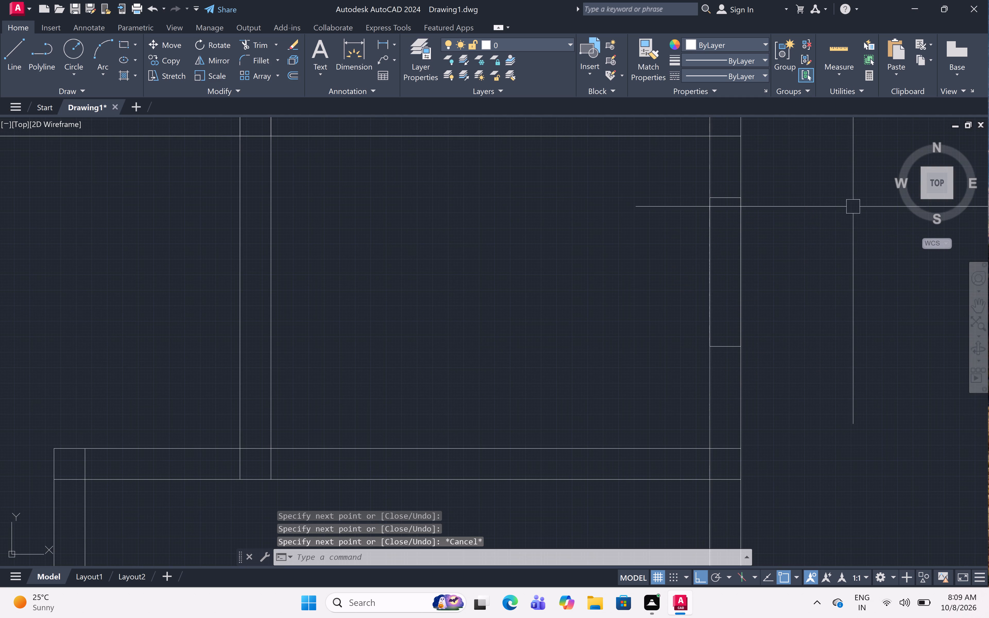
Outline a 5' long segment across the east exterior wall's thickness, beside the room directly north of the southeast corner room.
scroll(755, 246, down, 5)
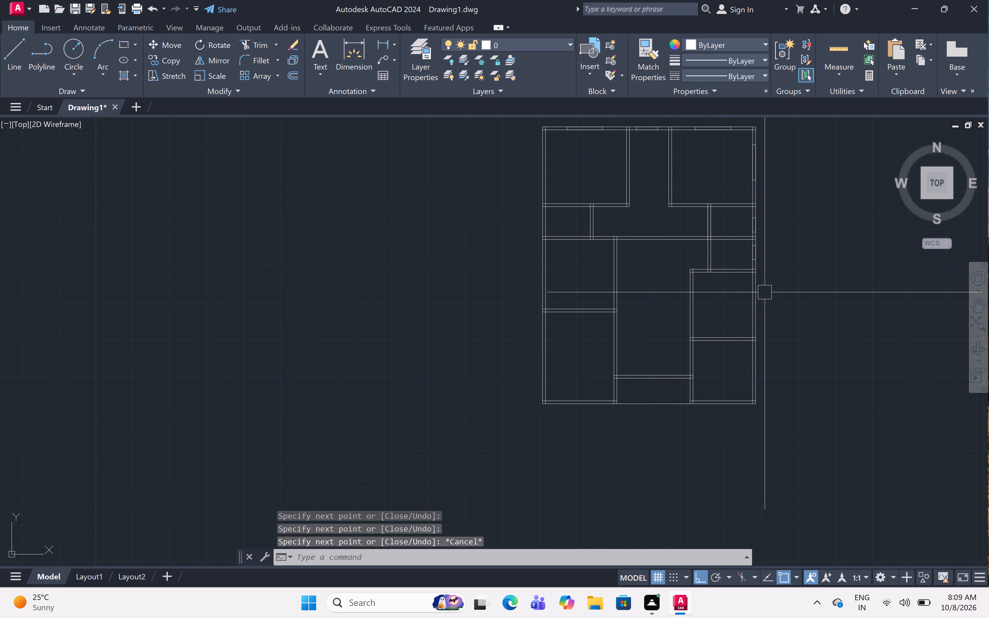
scroll(767, 312, up, 2)
middle_drag(781, 317, 783, 316)
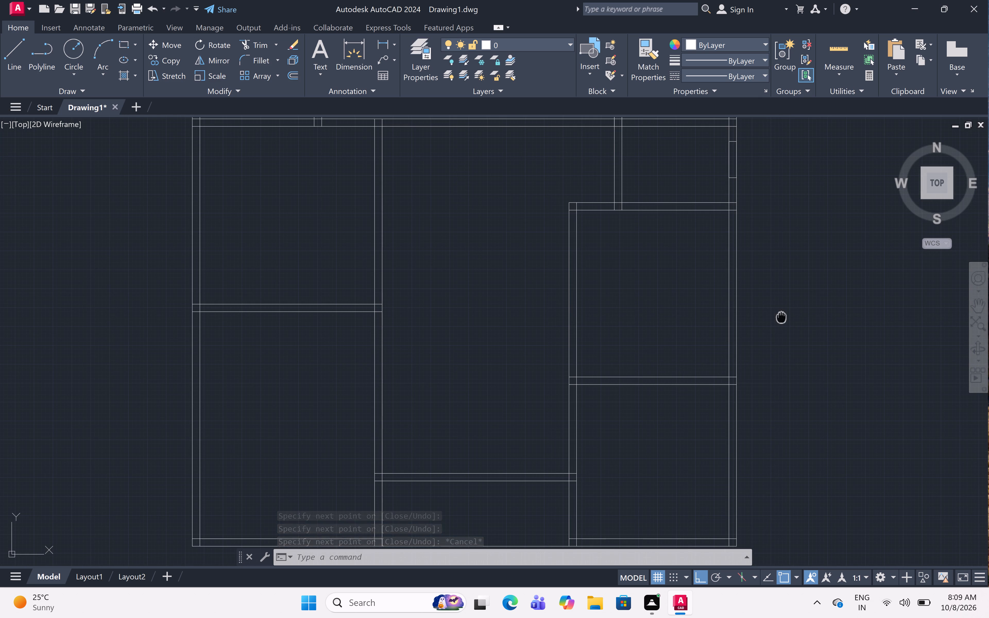
middle_drag(783, 316, 840, 271)
middle_drag(681, 234, 691, 269)
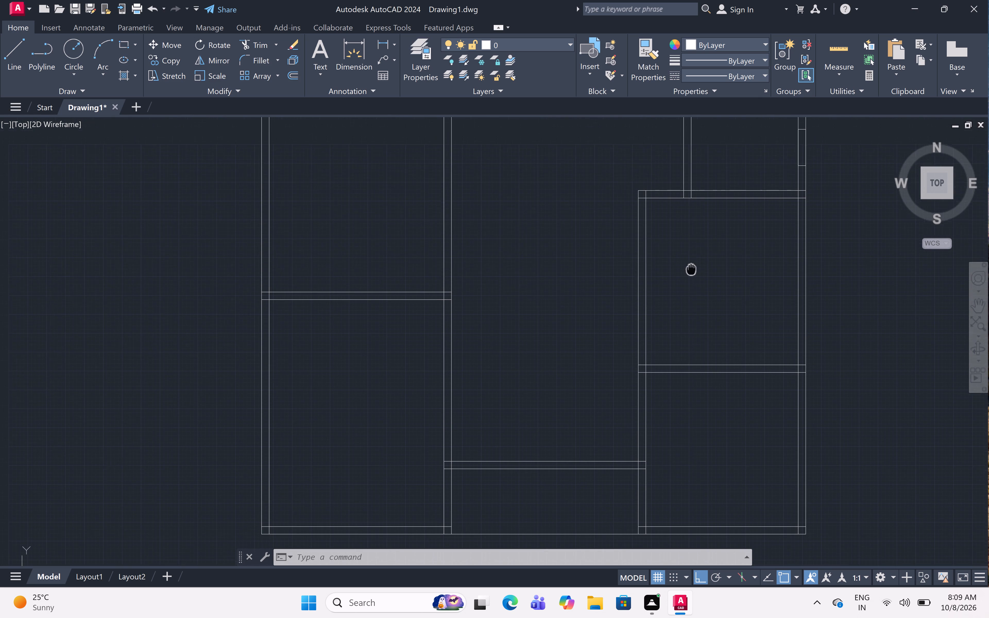
middle_drag(691, 269, 692, 270)
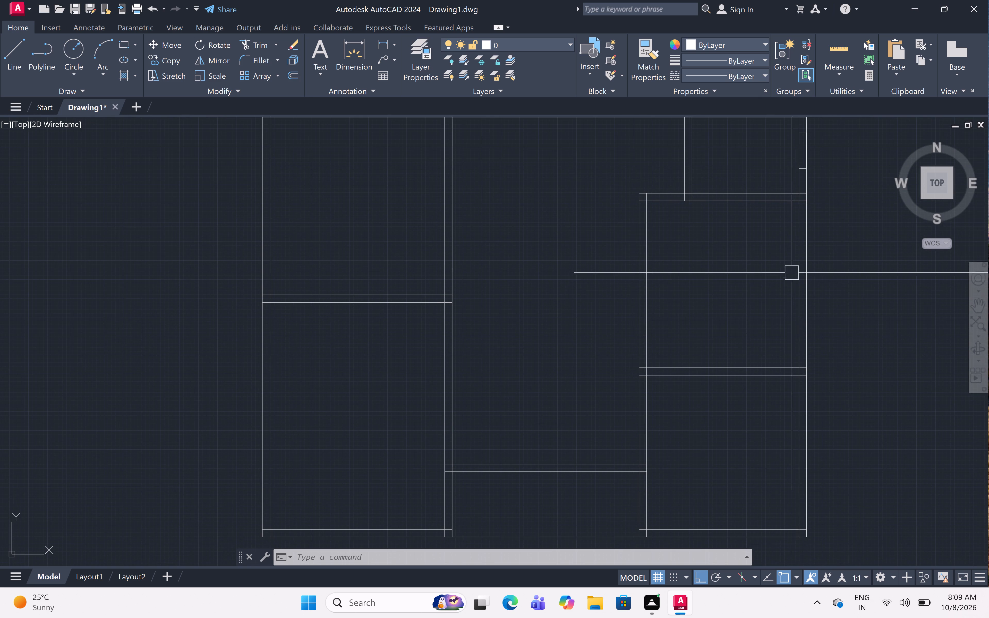
scroll(795, 268, up, 1)
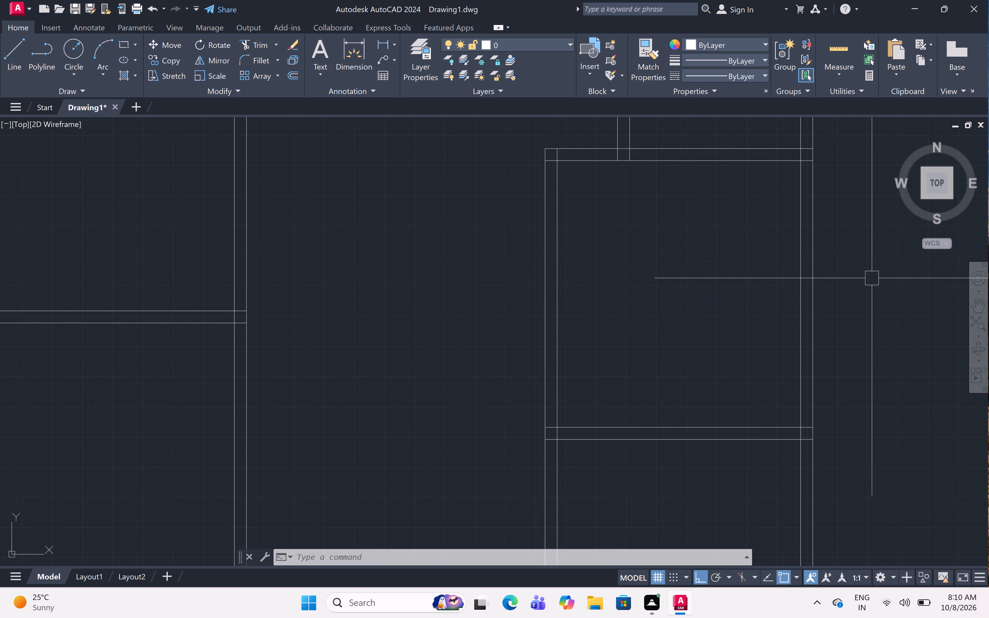
scroll(837, 288, down, 2)
middle_drag(859, 282, 841, 289)
scroll(839, 291, up, 1)
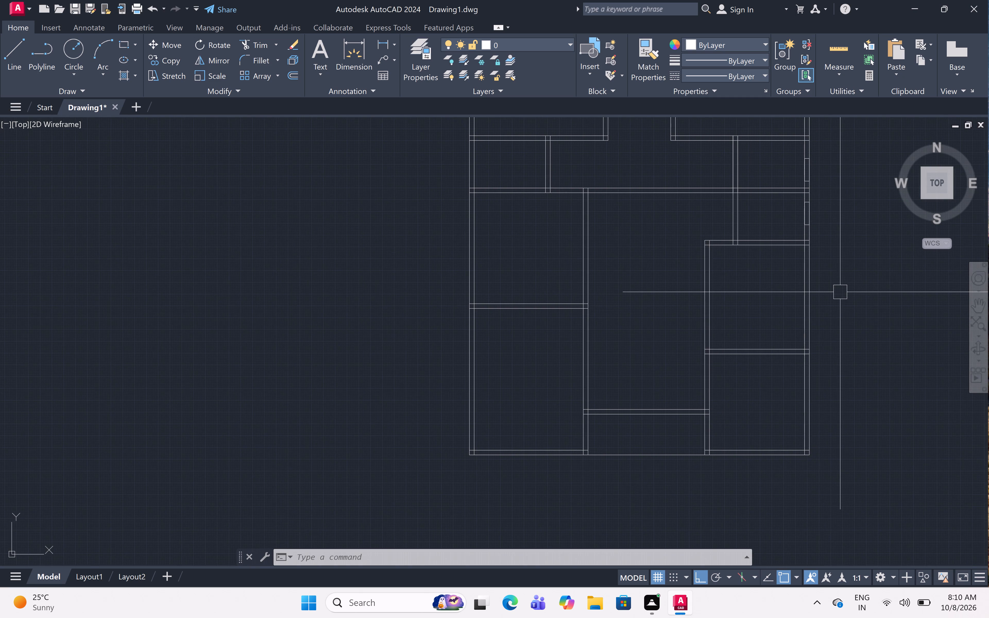
scroll(839, 291, up, 1)
middle_drag(823, 266, 833, 295)
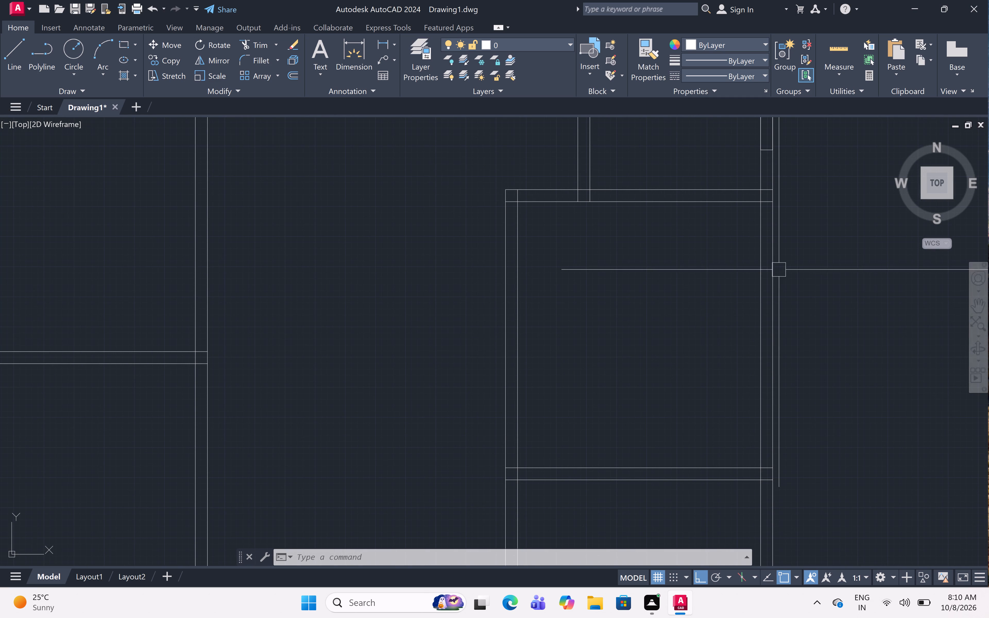
scroll(783, 258, down, 1)
scroll(826, 344, up, 1)
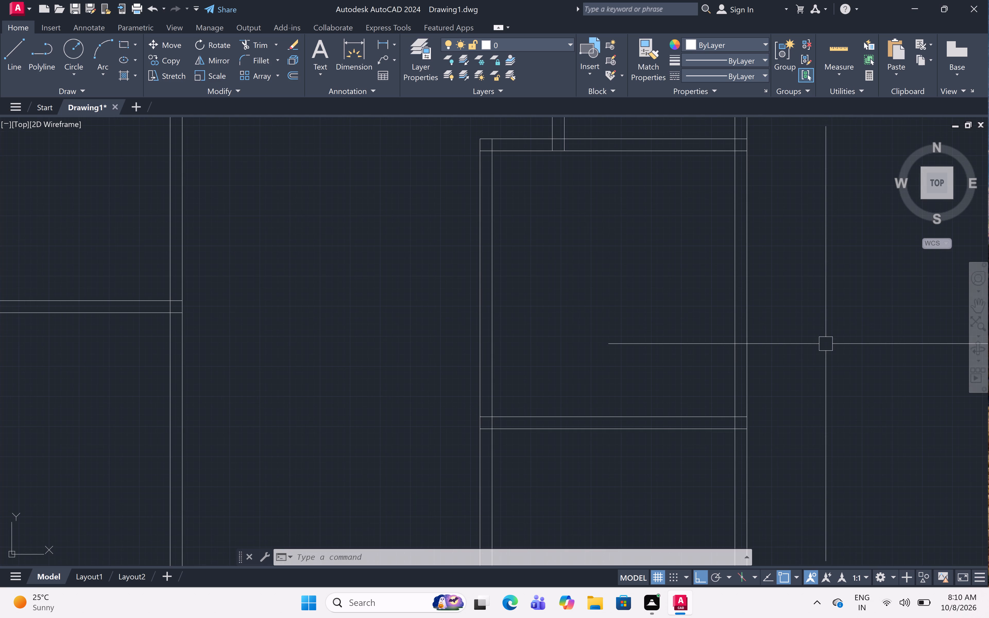
middle_drag(796, 310, 808, 351)
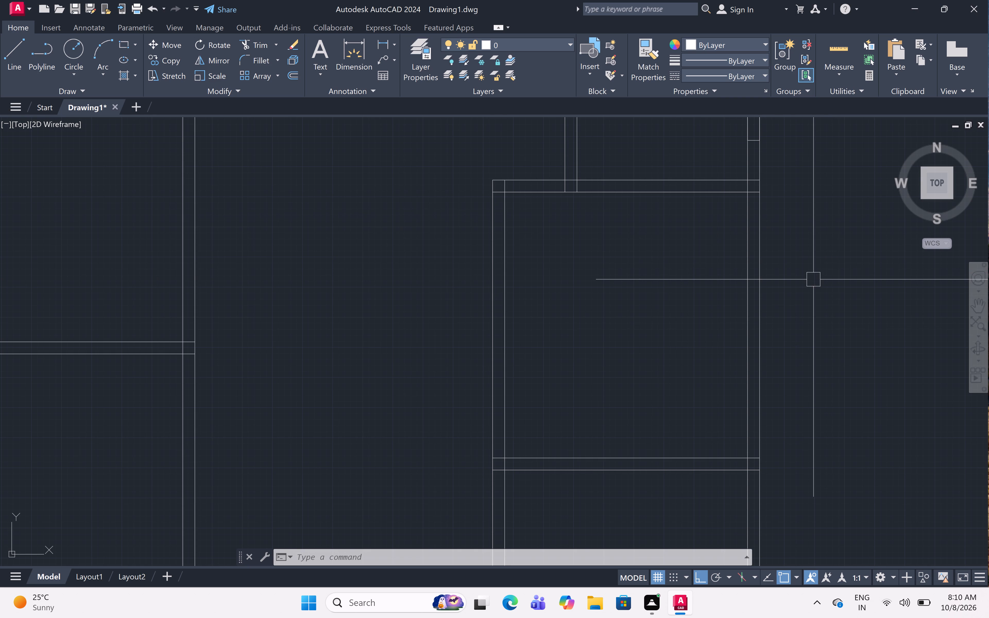
text(l)
key(space)
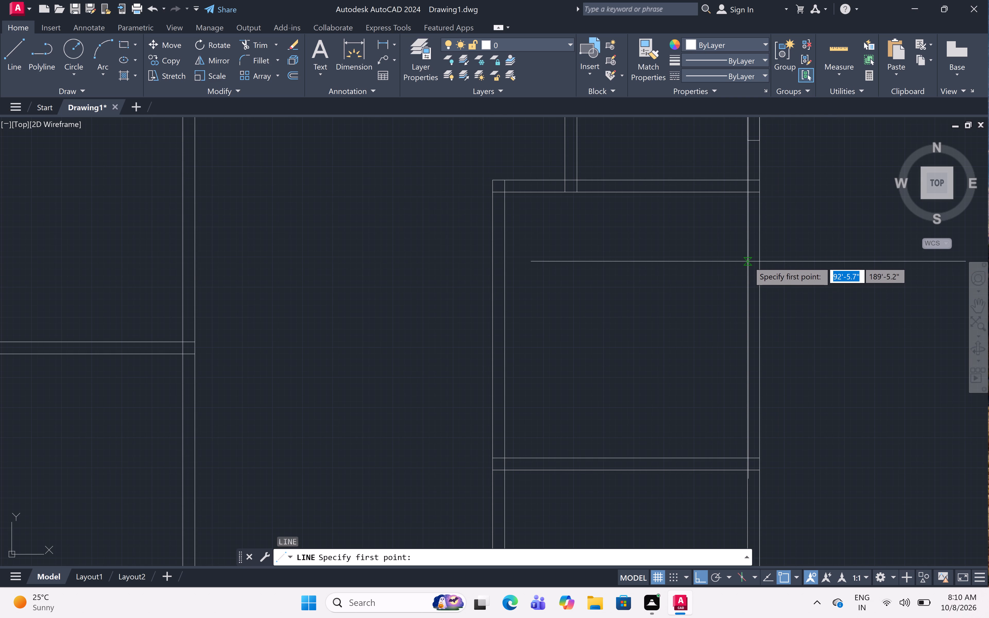
click(748, 266)
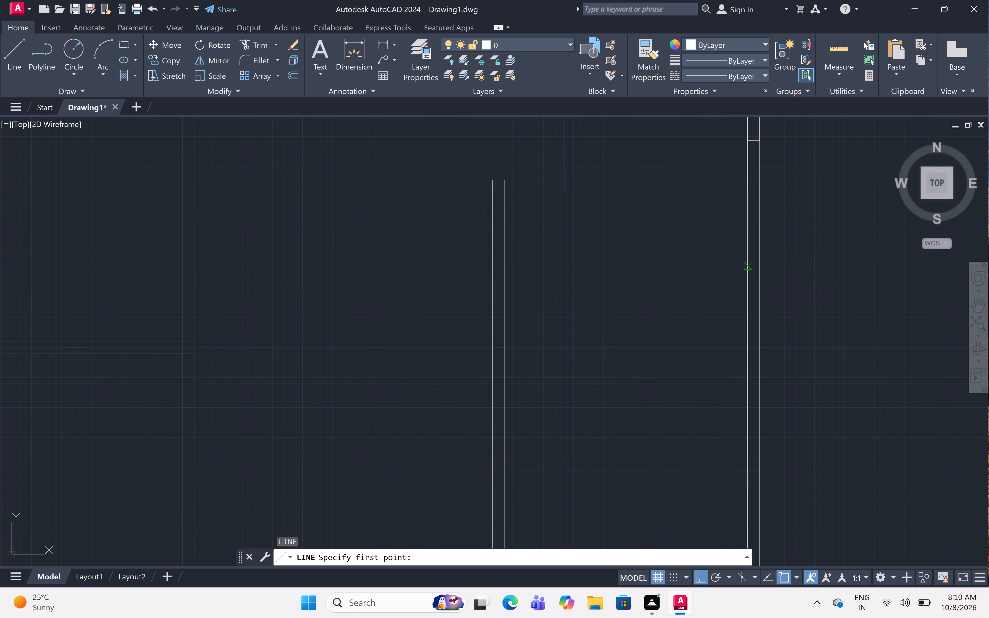
click(763, 265)
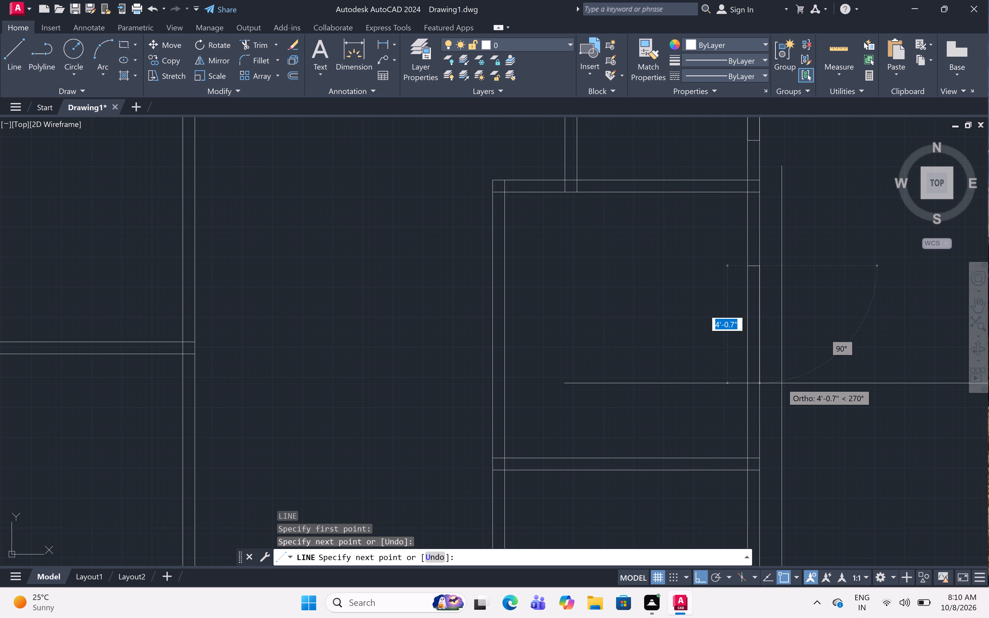
key(5)
text(')
key(space)
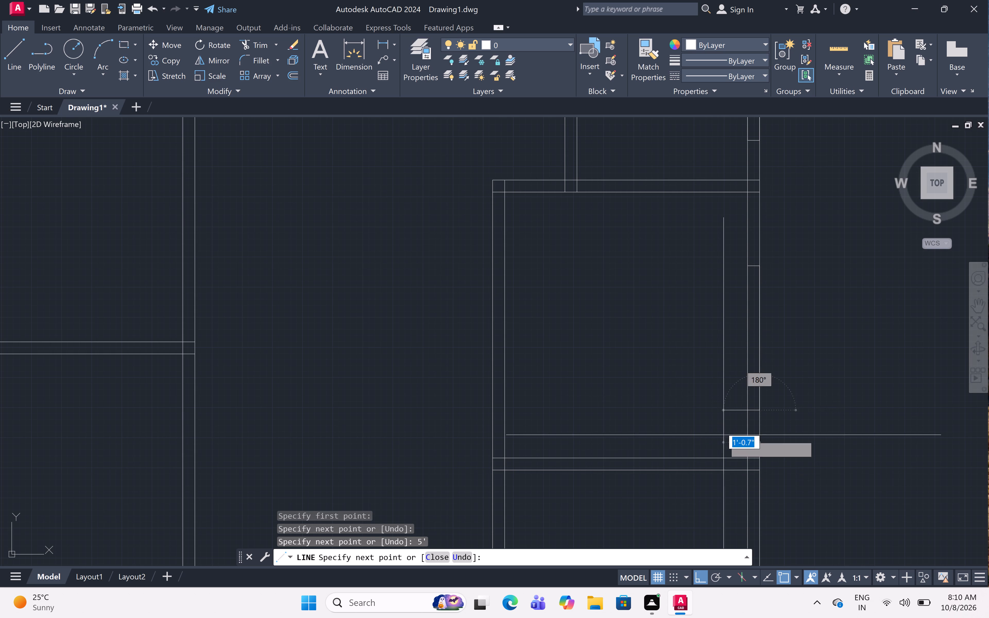
click(750, 409)
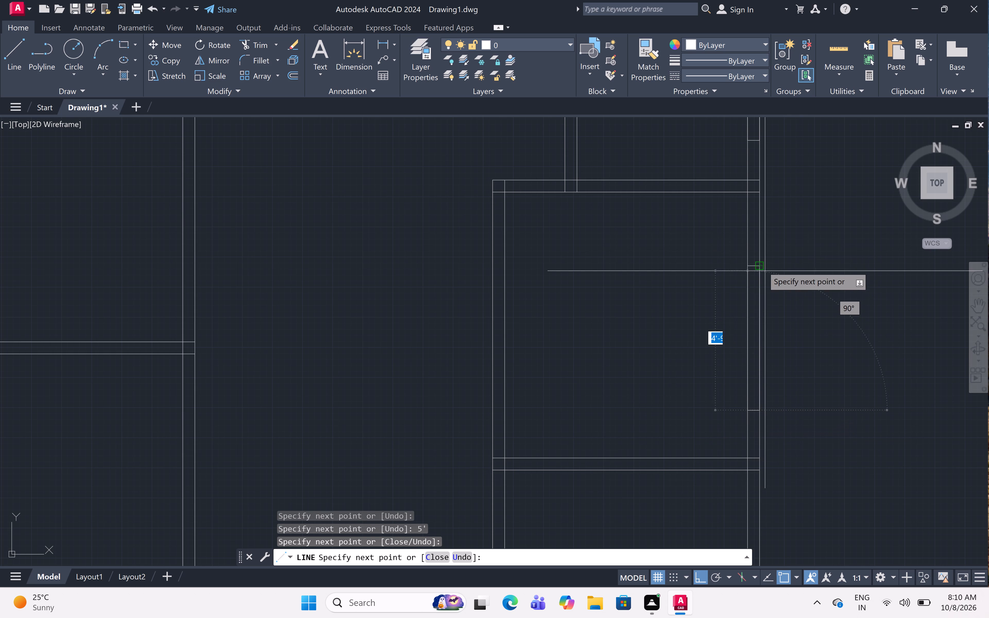
click(745, 262)
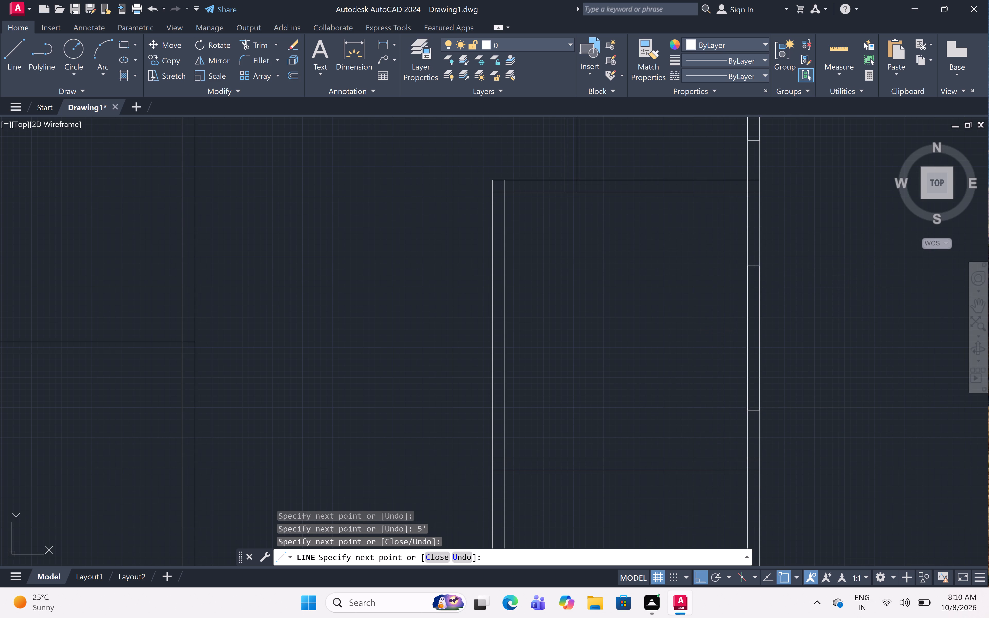
key(Escape)
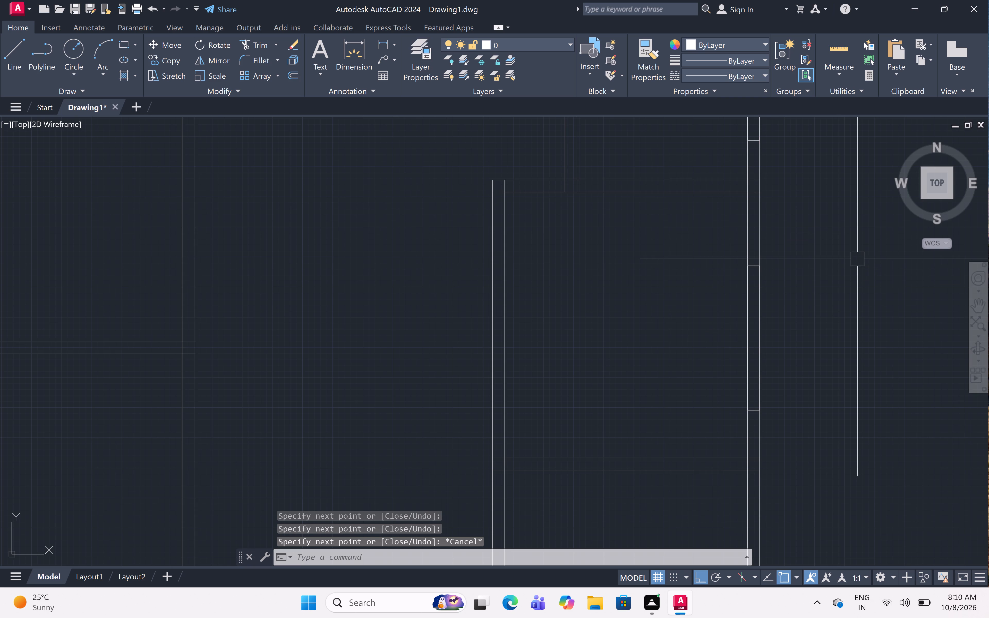
Outline a 5' long segment across the east exterior wall's thickness, beside the southeast corner room.
scroll(756, 245, down, 3)
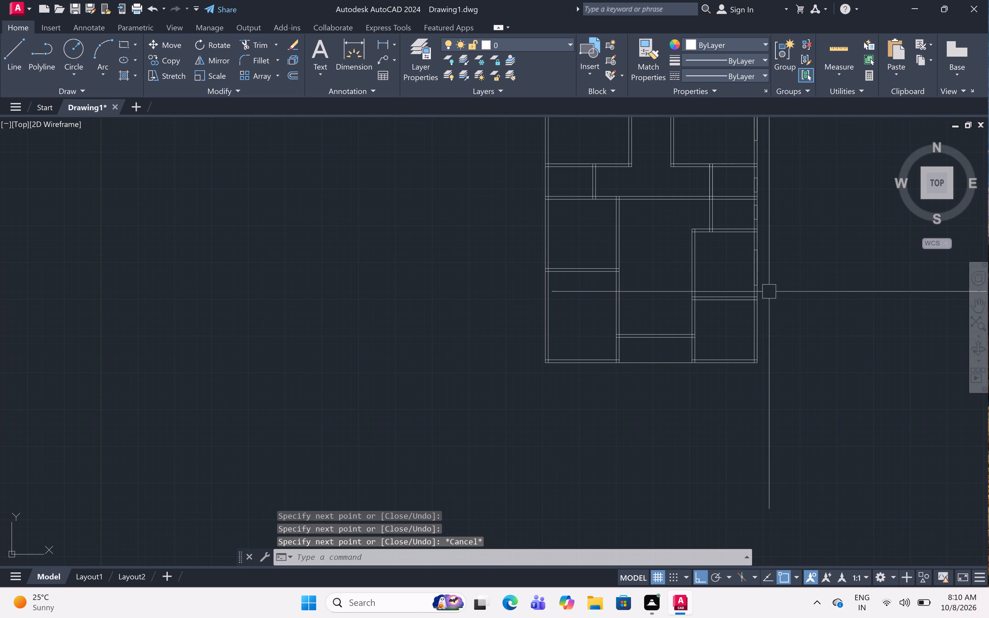
scroll(763, 321, up, 3)
scroll(763, 320, down, 1)
middle_drag(768, 339, 774, 336)
scroll(774, 328, down, 1)
middle_drag(774, 342, 782, 342)
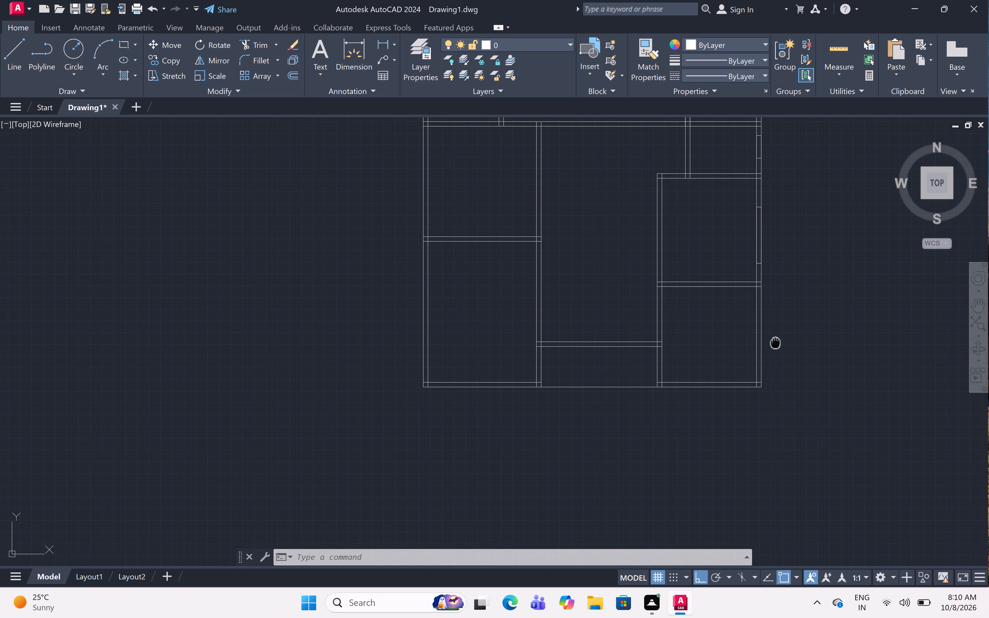
middle_drag(782, 342, 795, 410)
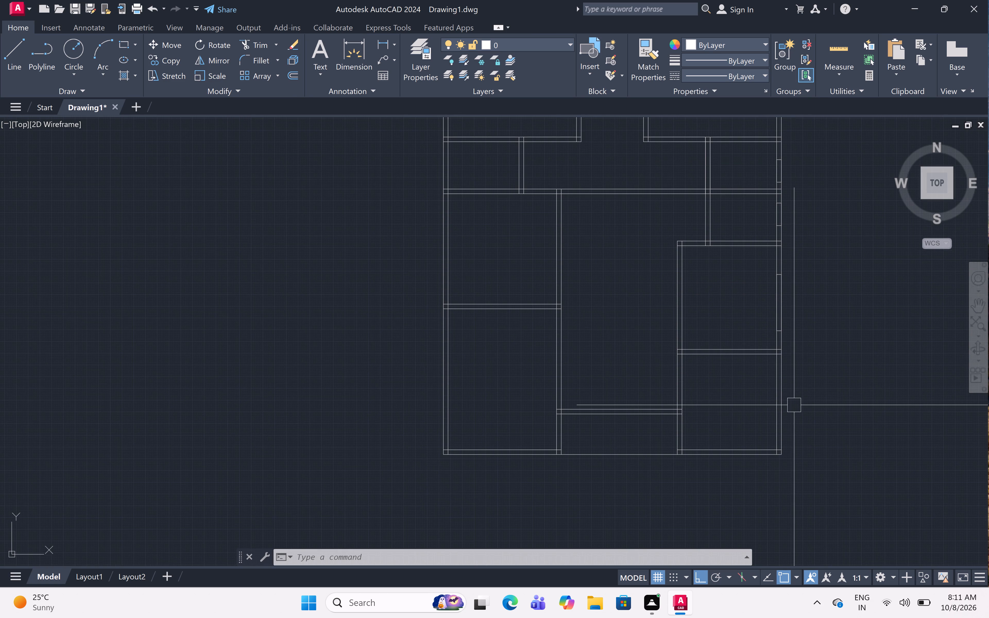
text(l)
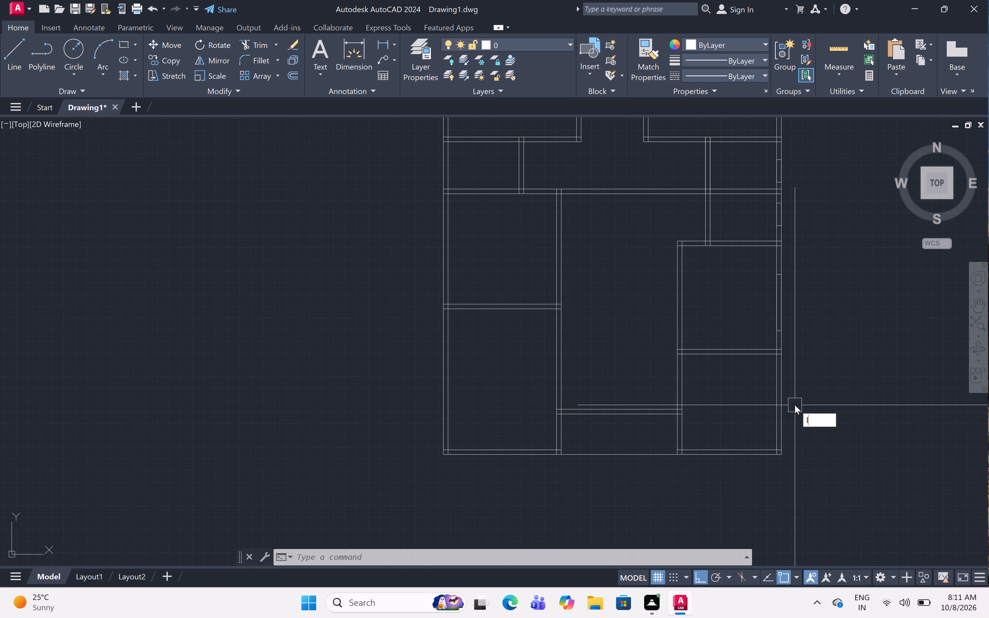
key(space)
scroll(777, 428, up, 2)
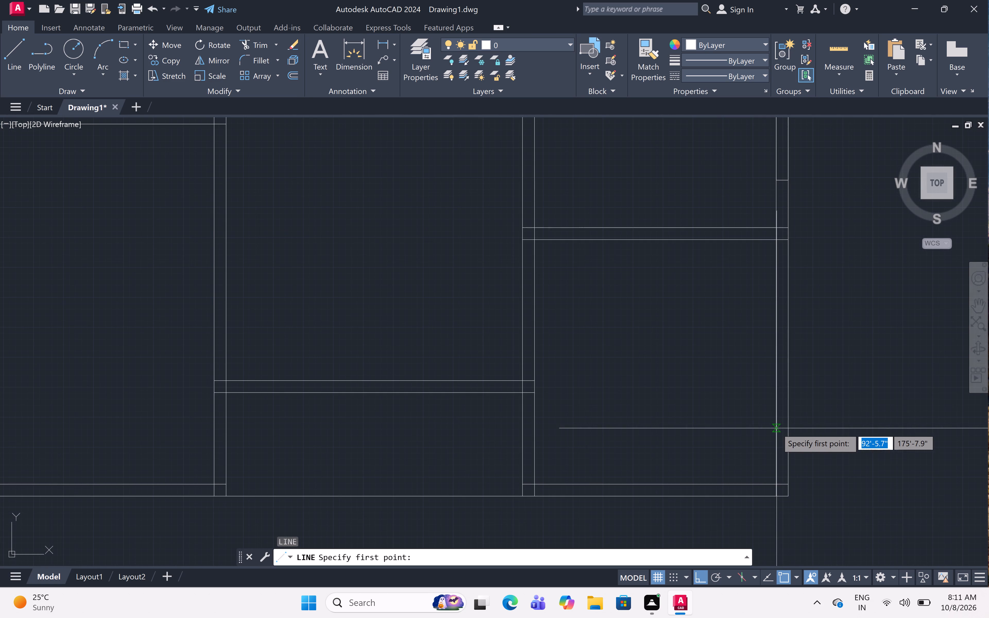
middle_drag(820, 366, 824, 342)
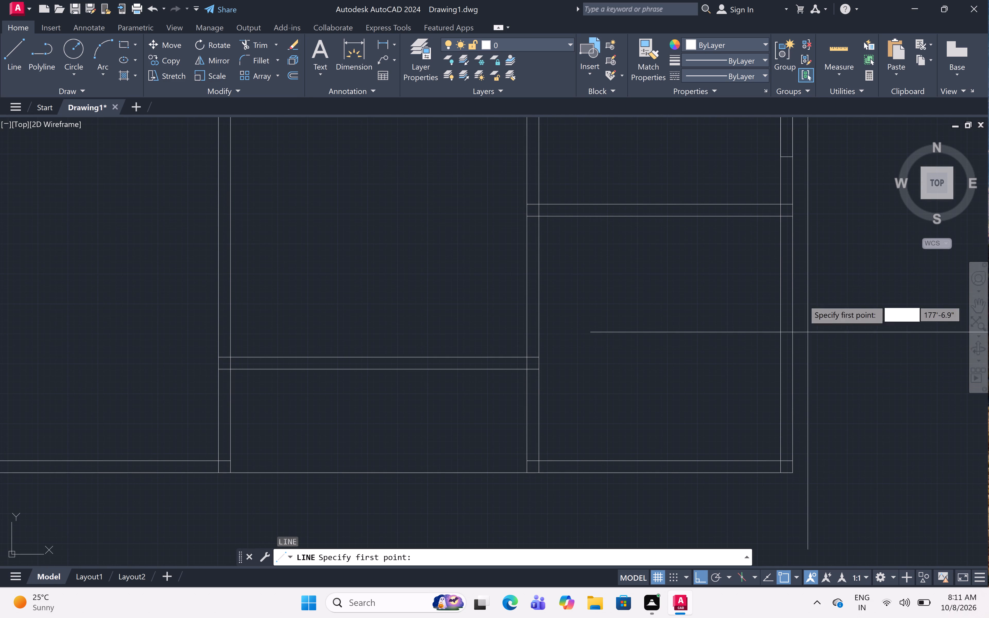
click(780, 286)
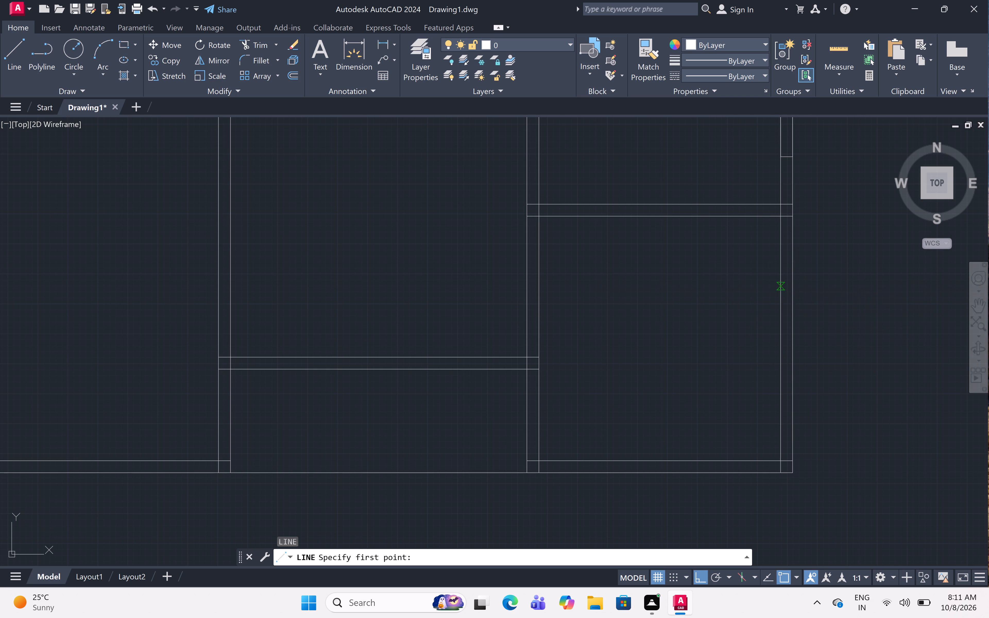
click(789, 287)
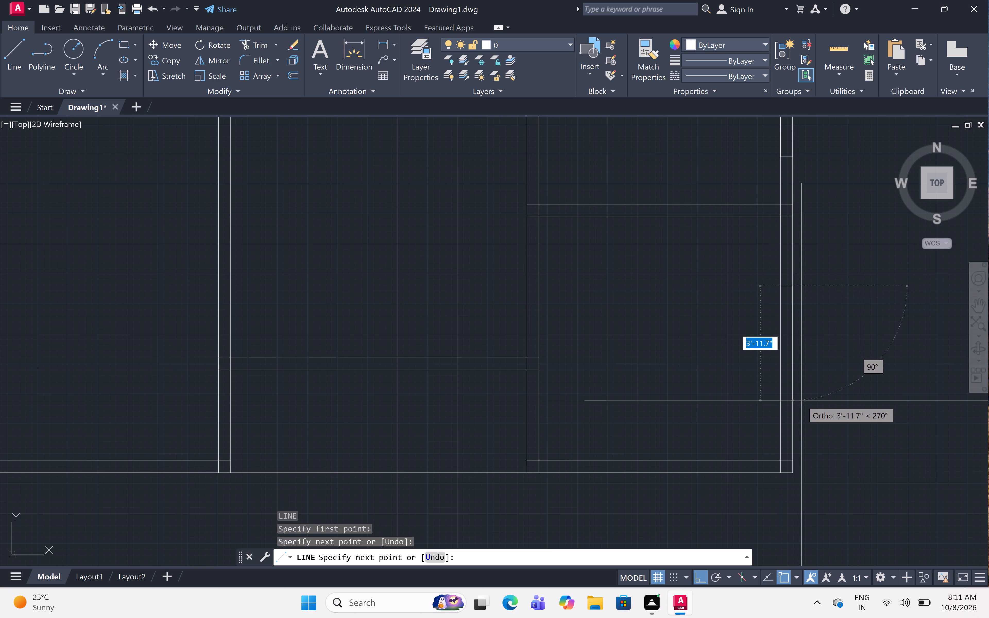
key(5)
text(')
key(space)
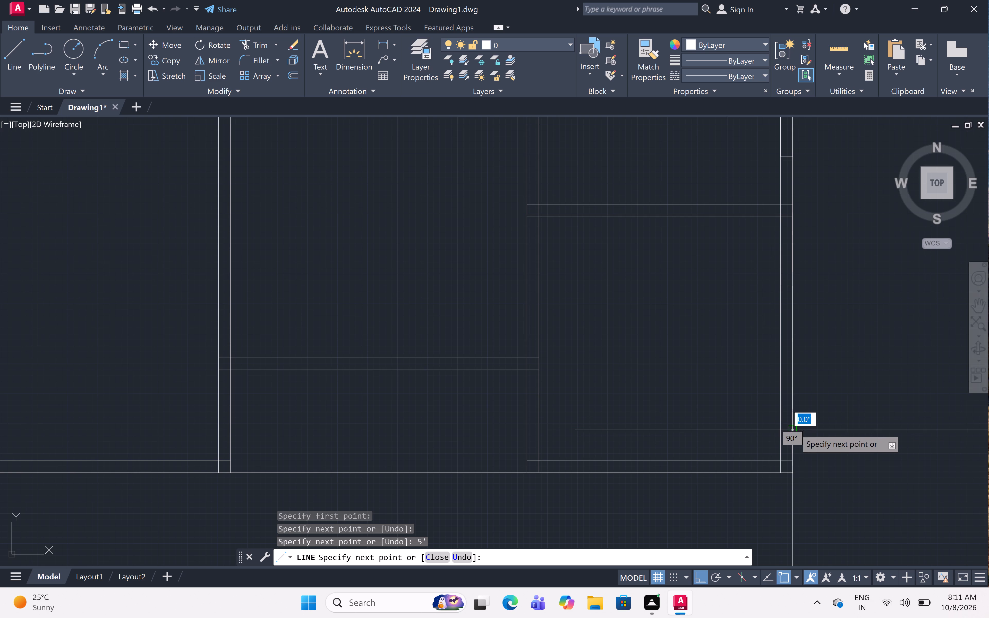
click(779, 431)
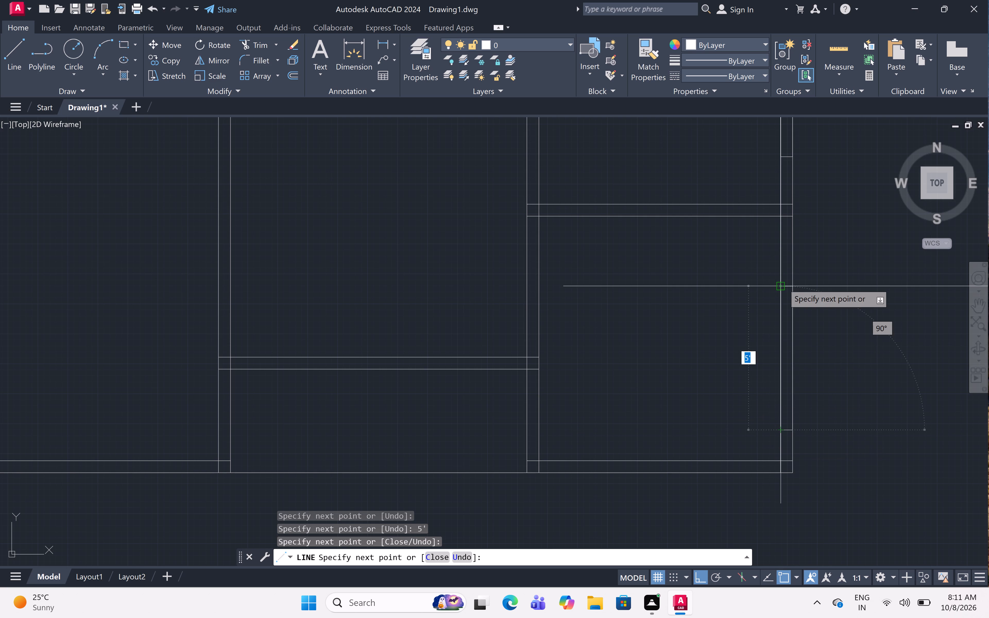
click(783, 283)
key(Escape)
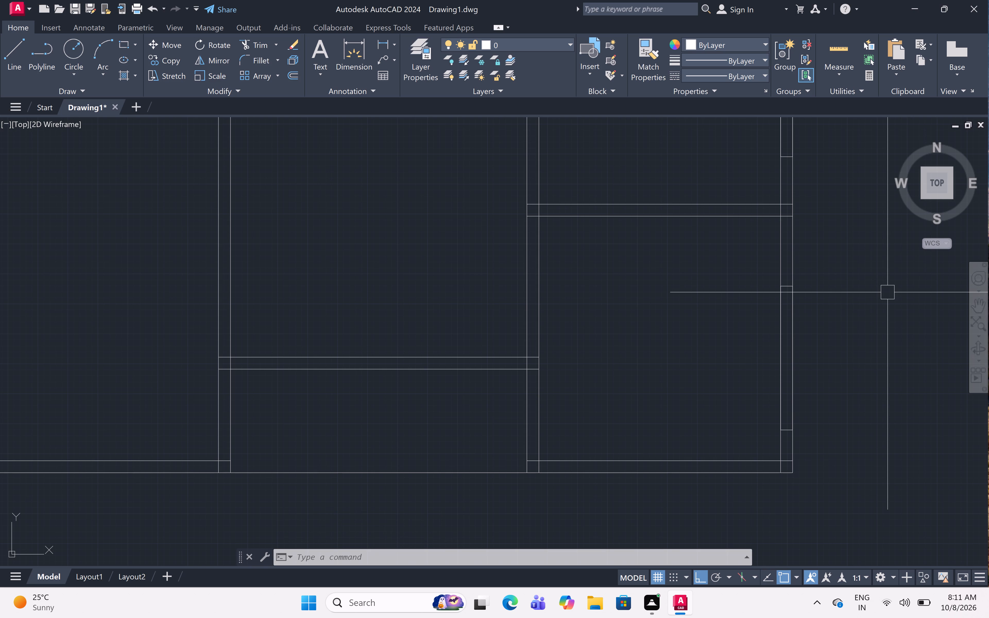
Outline a 5' long segment across the thickness of the partition at the south end of the central room.
scroll(823, 284, down, 2)
middle_drag(823, 284, 845, 370)
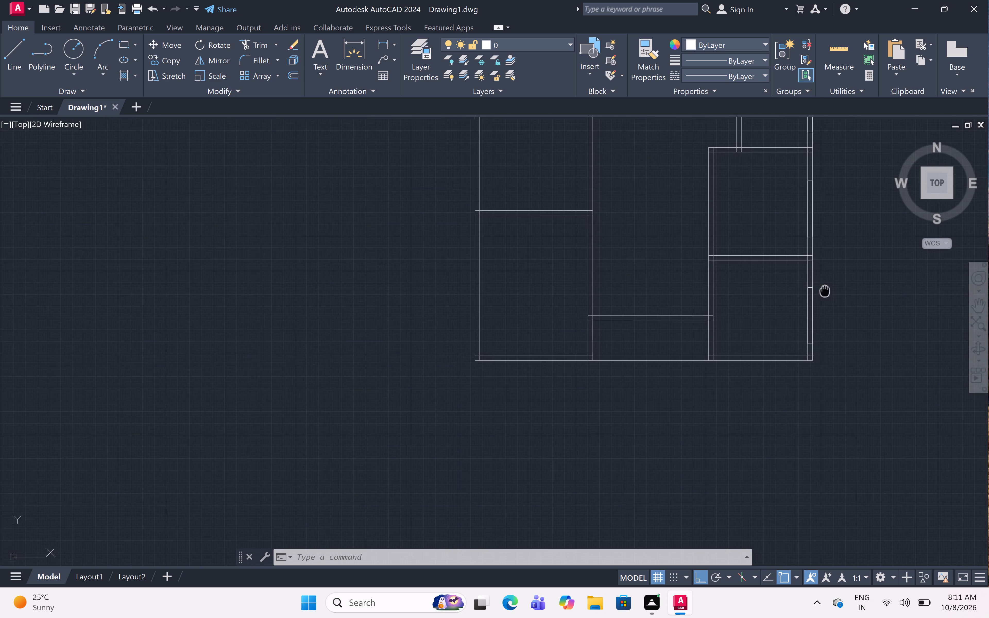
middle_drag(845, 370, 846, 373)
scroll(705, 421, up, 1)
middle_drag(695, 427, 781, 414)
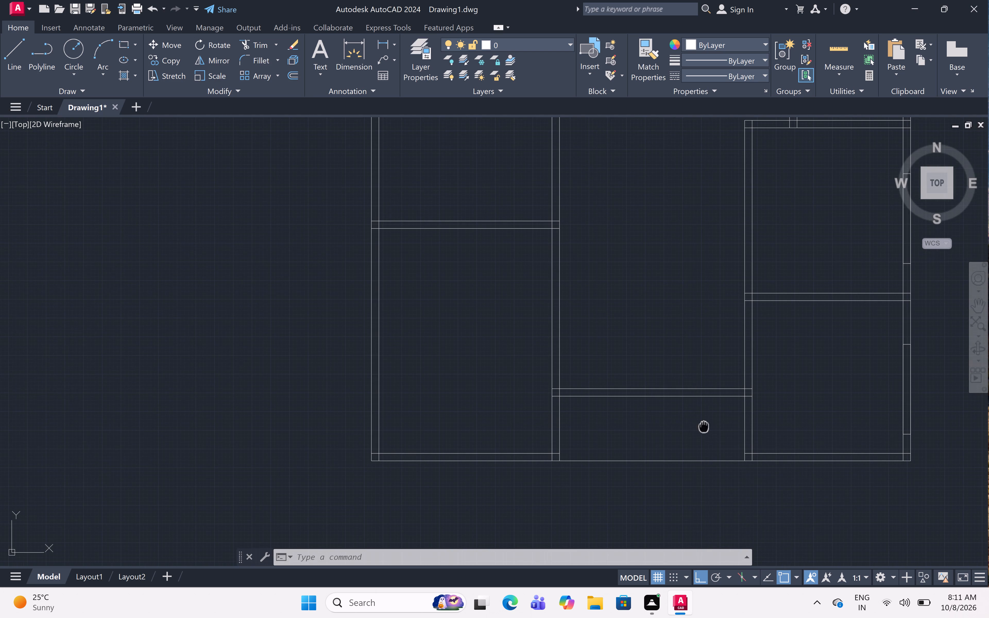
middle_drag(781, 414, 803, 409)
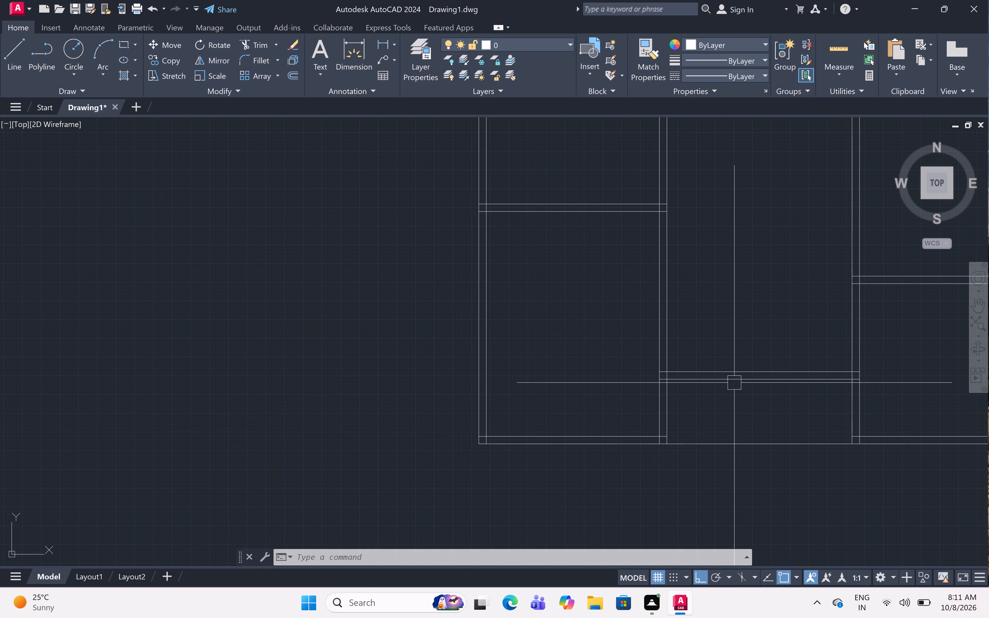
scroll(767, 374, up, 2)
scroll(764, 334, down, 1)
middle_drag(788, 305, 747, 320)
text(l)
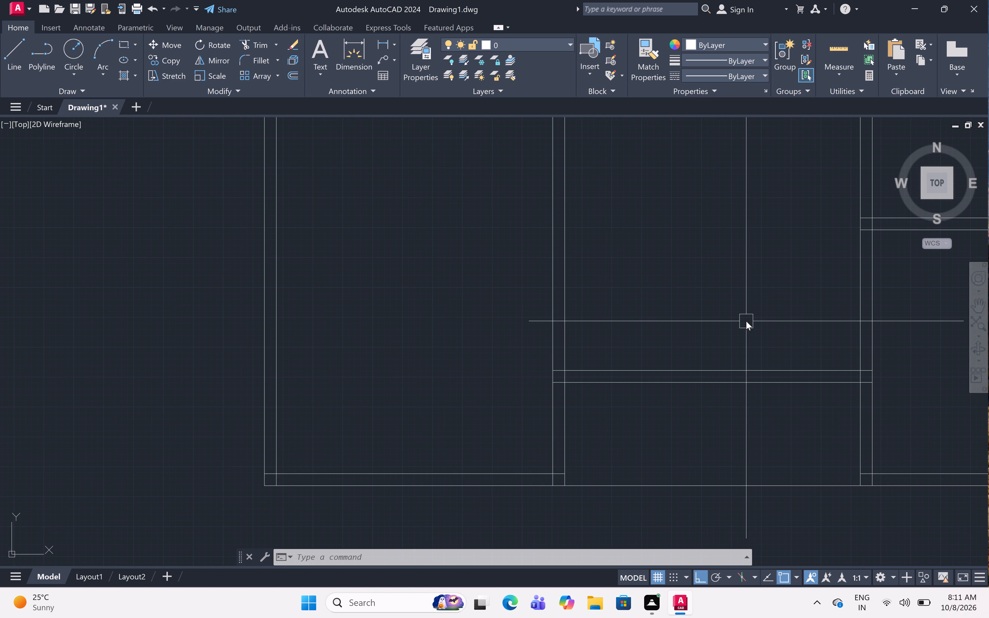
key(space)
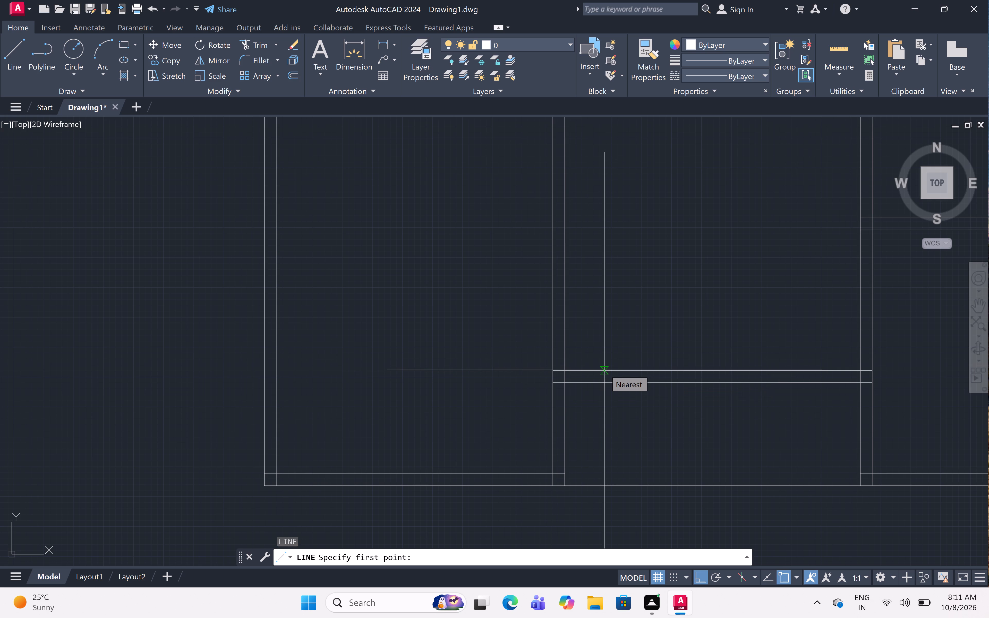
middle_drag(657, 336, 575, 324)
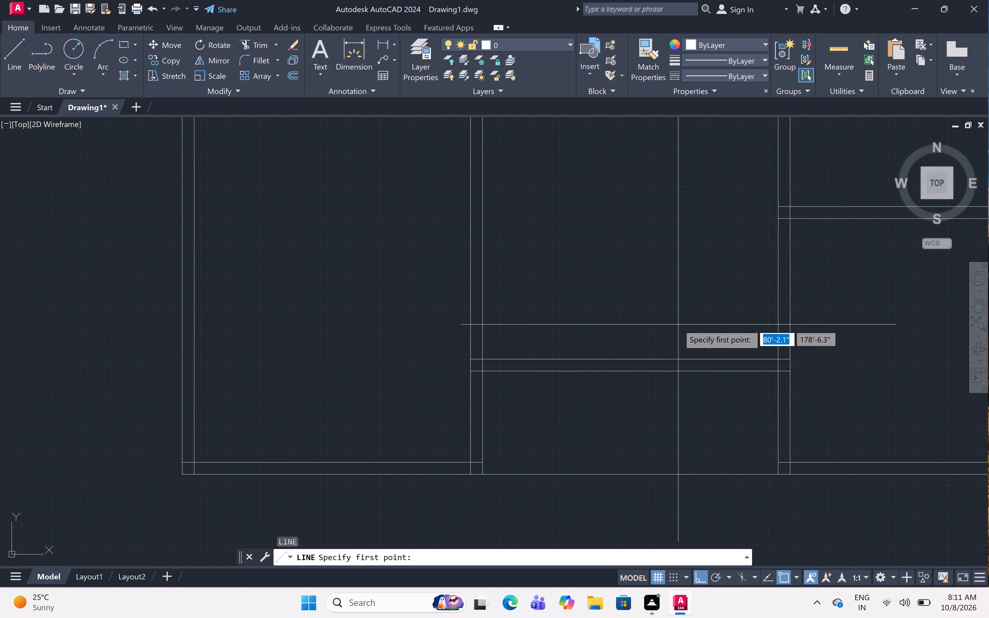
scroll(678, 324, up, 1)
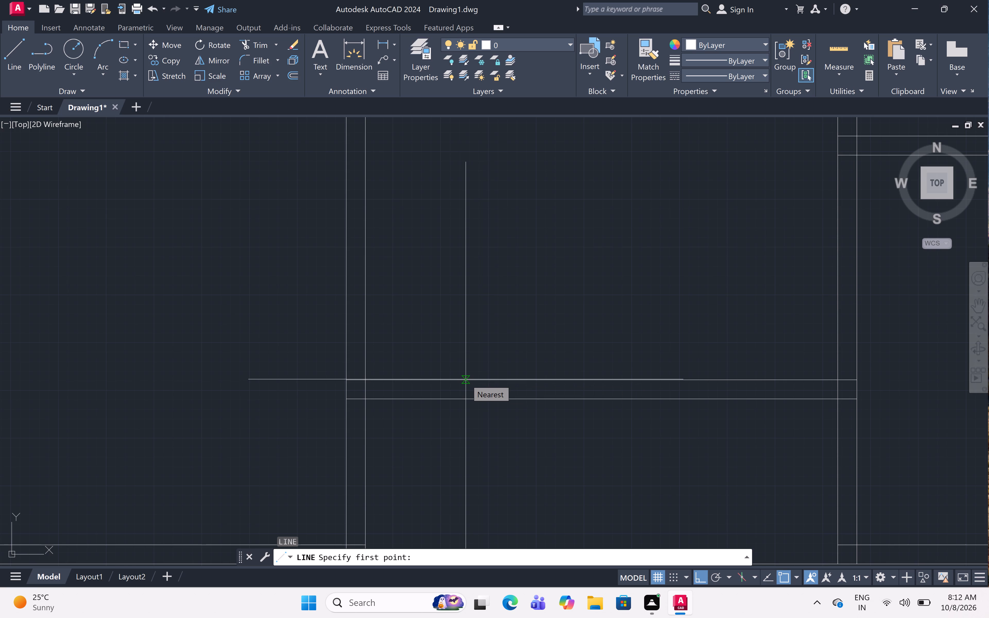
click(475, 381)
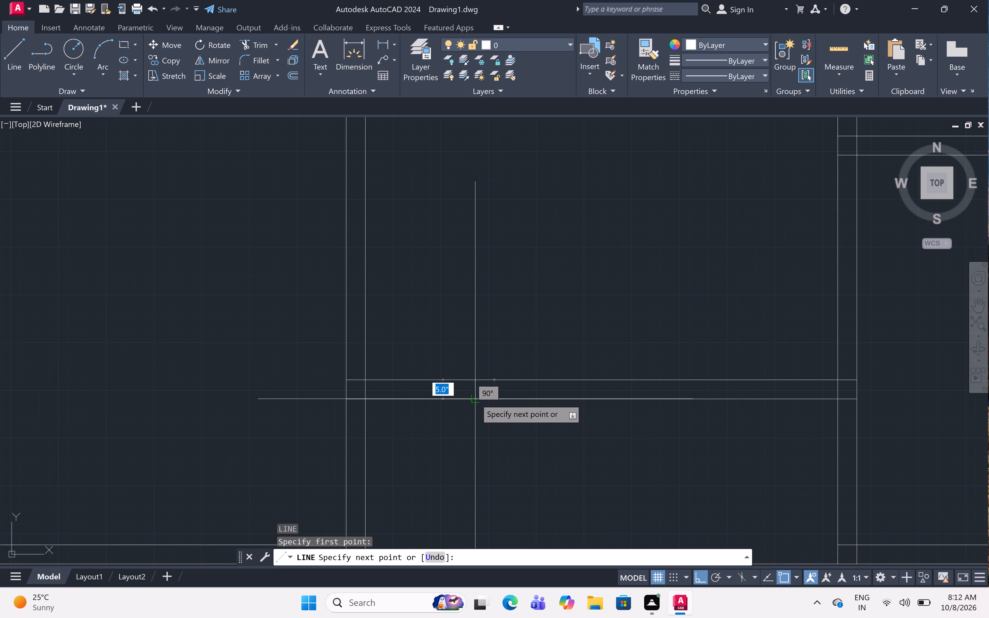
click(475, 397)
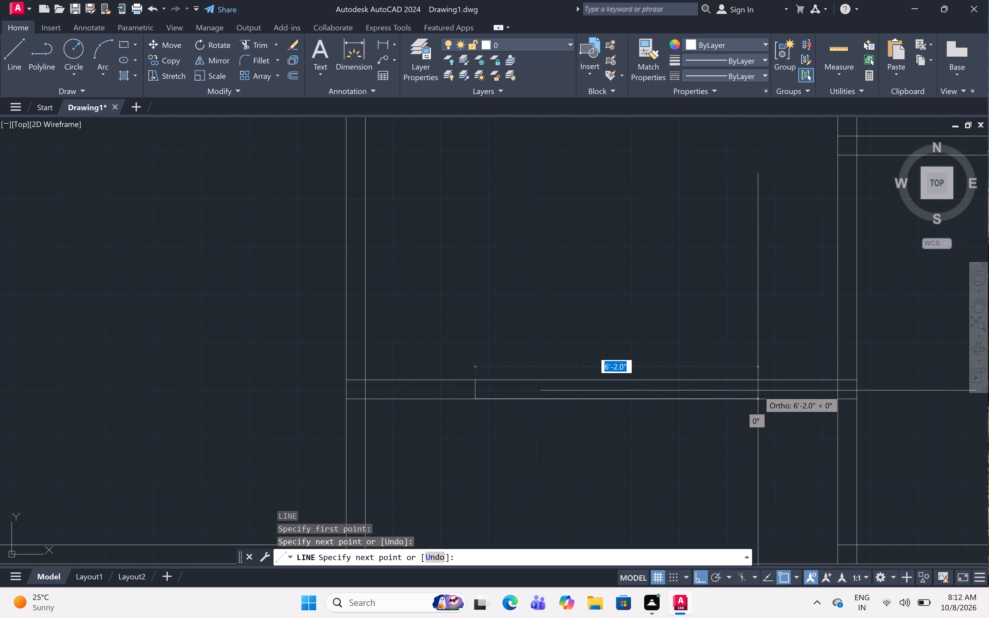
key(5)
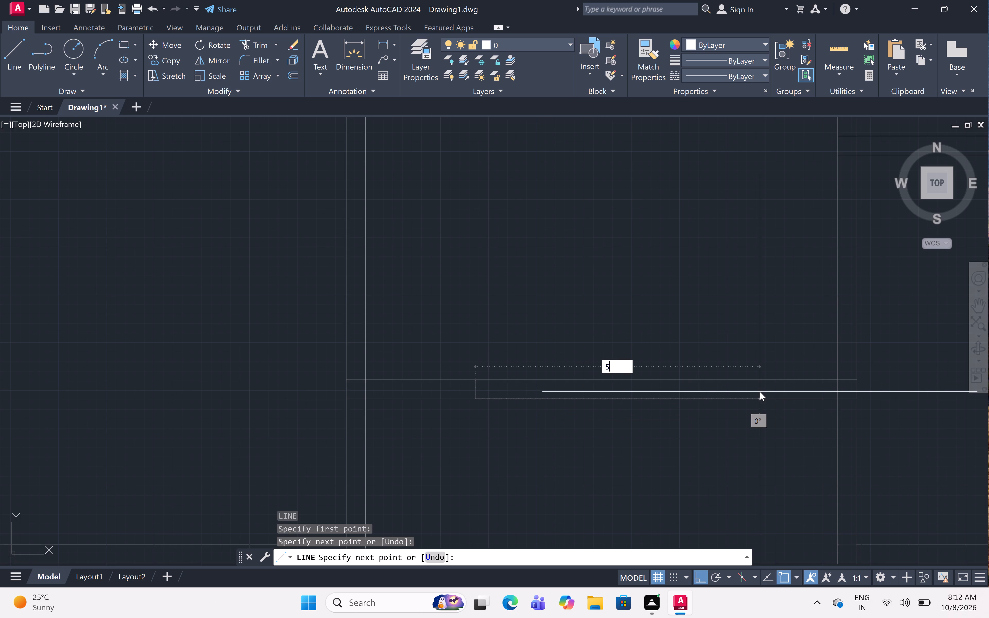
key(apostrophe)
key(space)
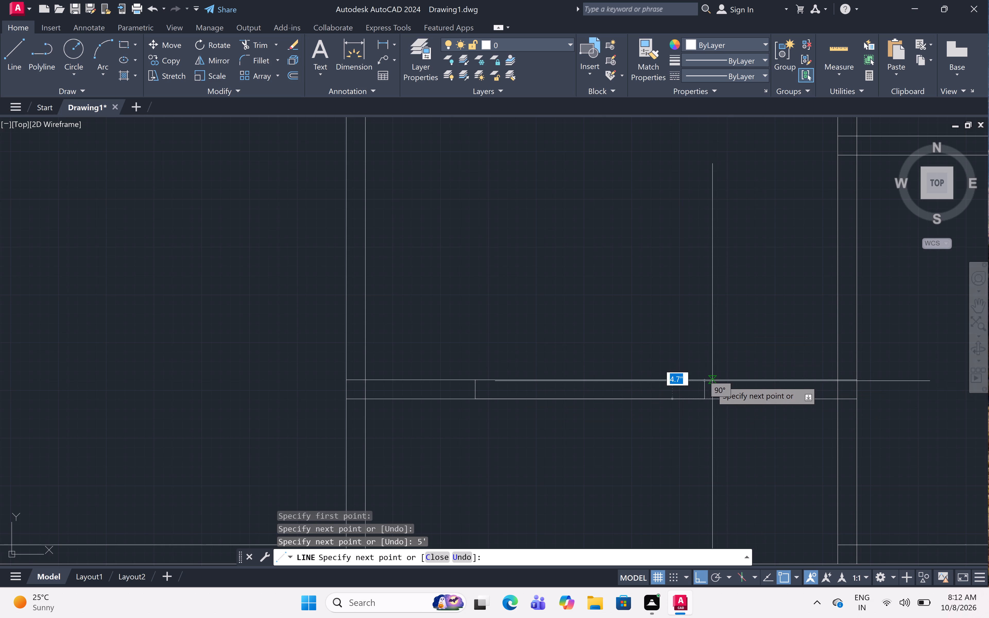
click(706, 381)
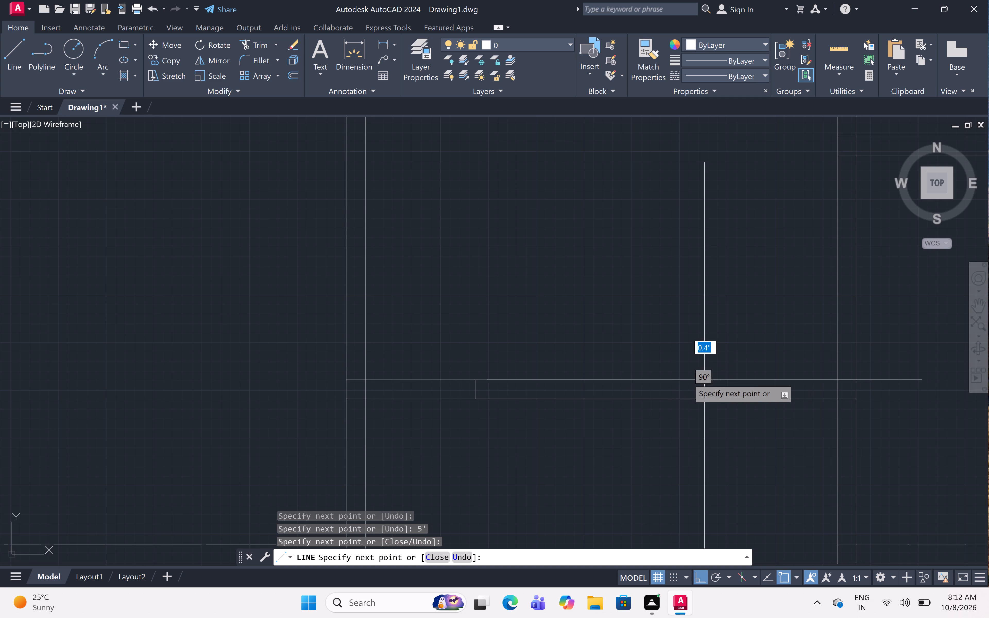
click(477, 379)
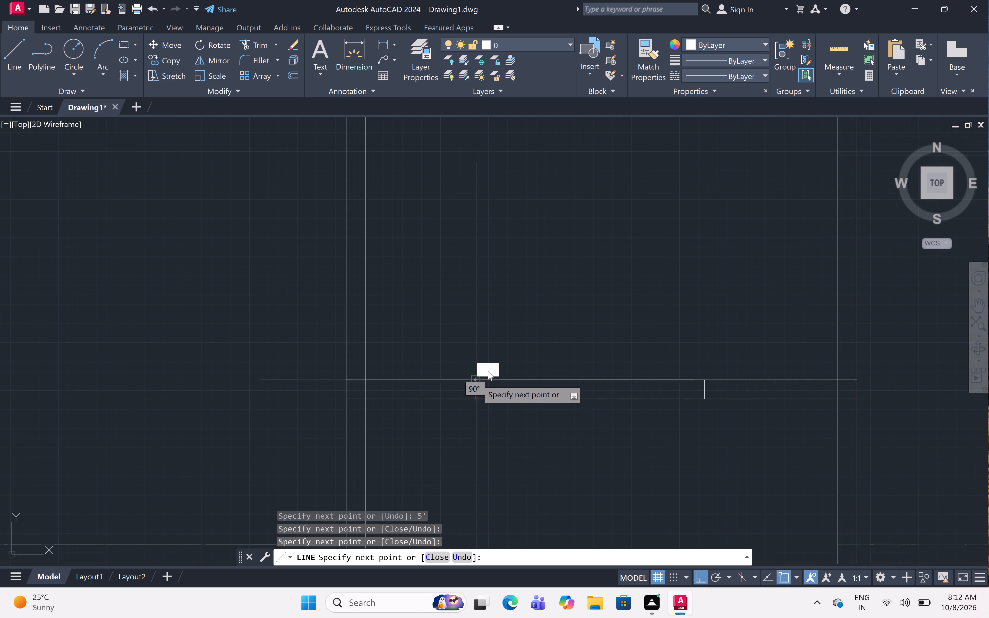
key(Escape)
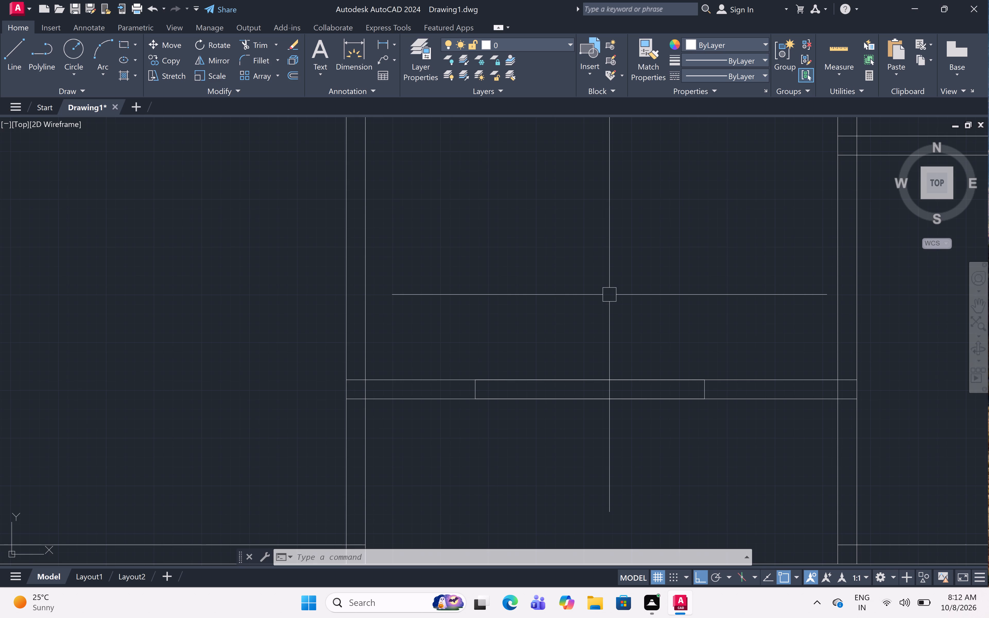
Examine the overall floor plan and the walls around the southwest and south central rooms.
scroll(487, 245, down, 3)
middle_drag(502, 241, 503, 242)
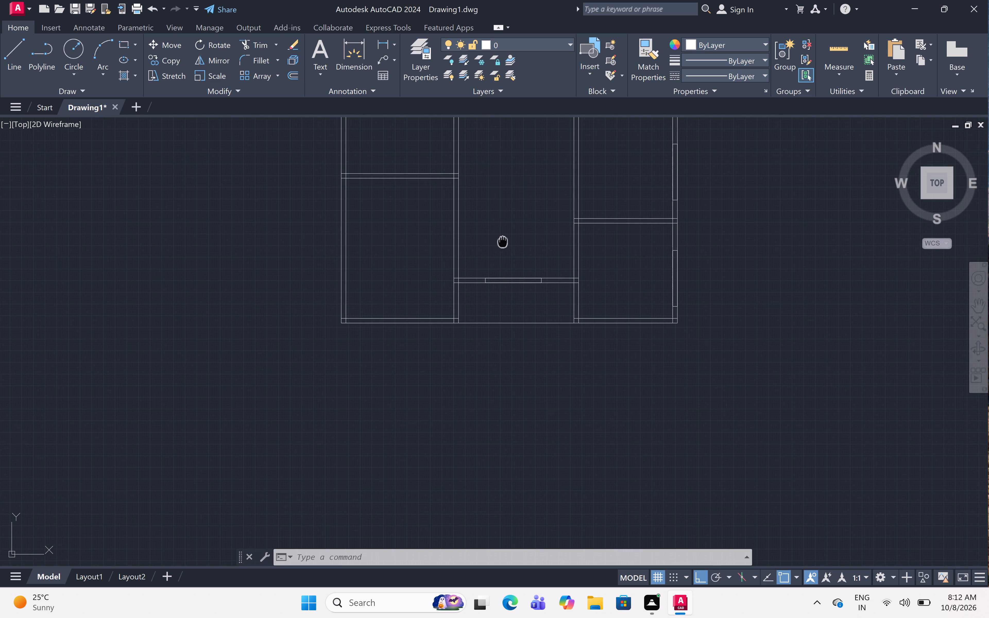
middle_drag(503, 242, 518, 285)
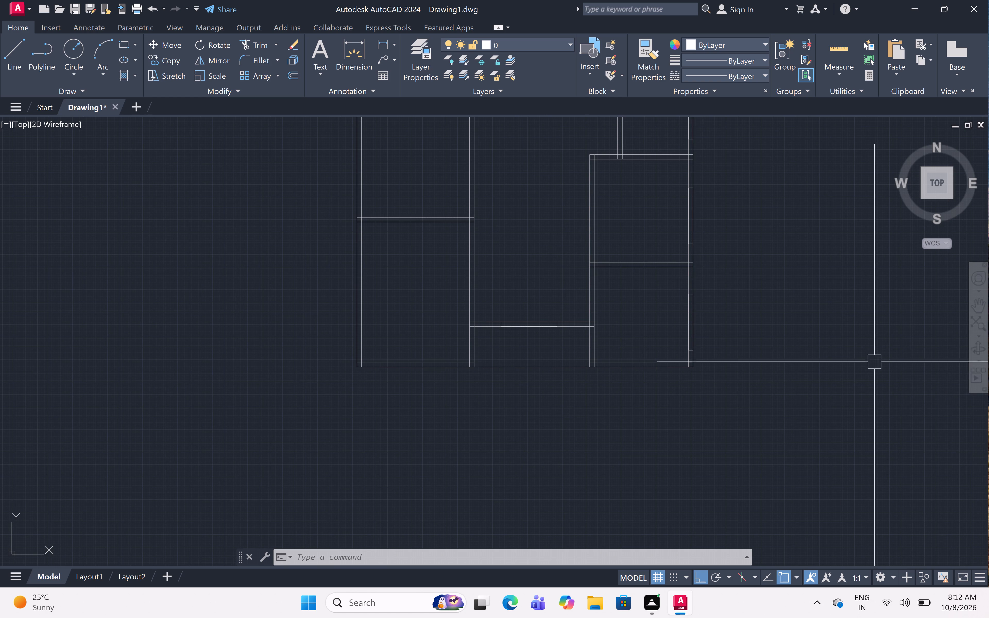
middle_drag(575, 263, 658, 369)
scroll(642, 328, down, 1)
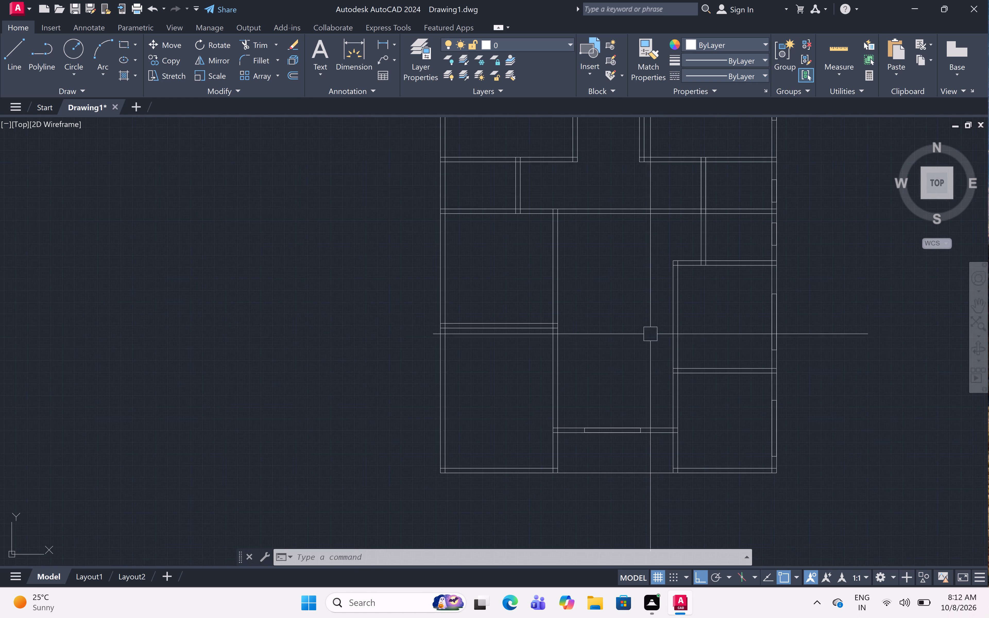
middle_drag(642, 325, 641, 350)
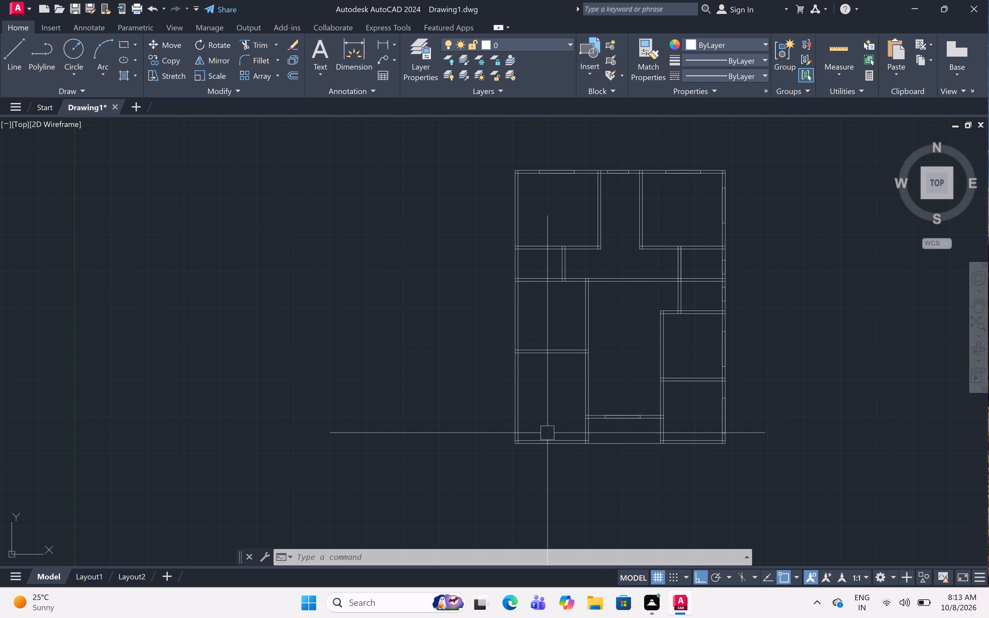
scroll(547, 432, up, 1)
scroll(546, 466, up, 1)
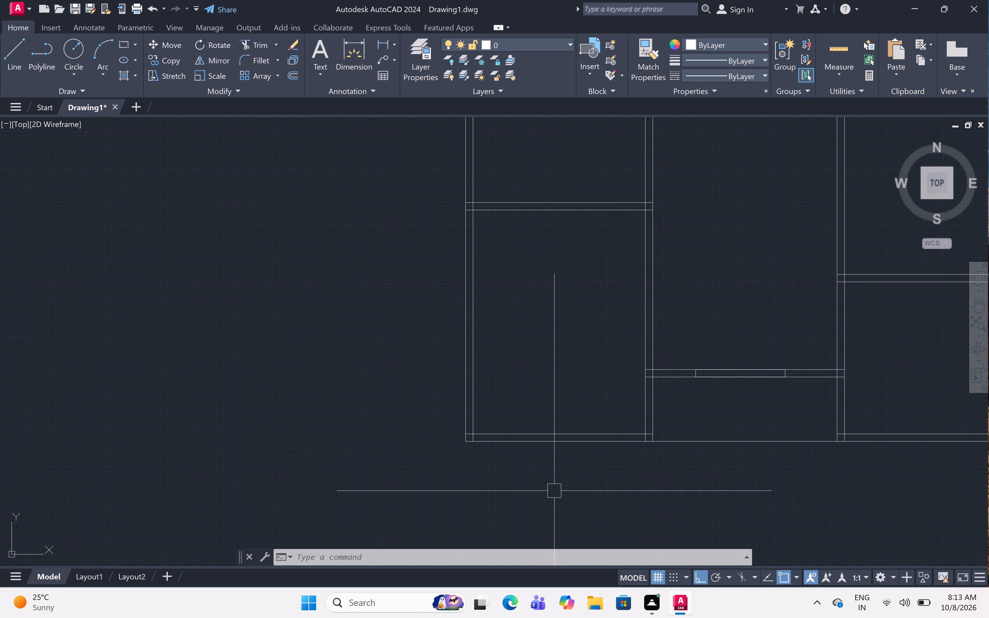
middle_drag(559, 491, 564, 435)
middle_click(564, 435)
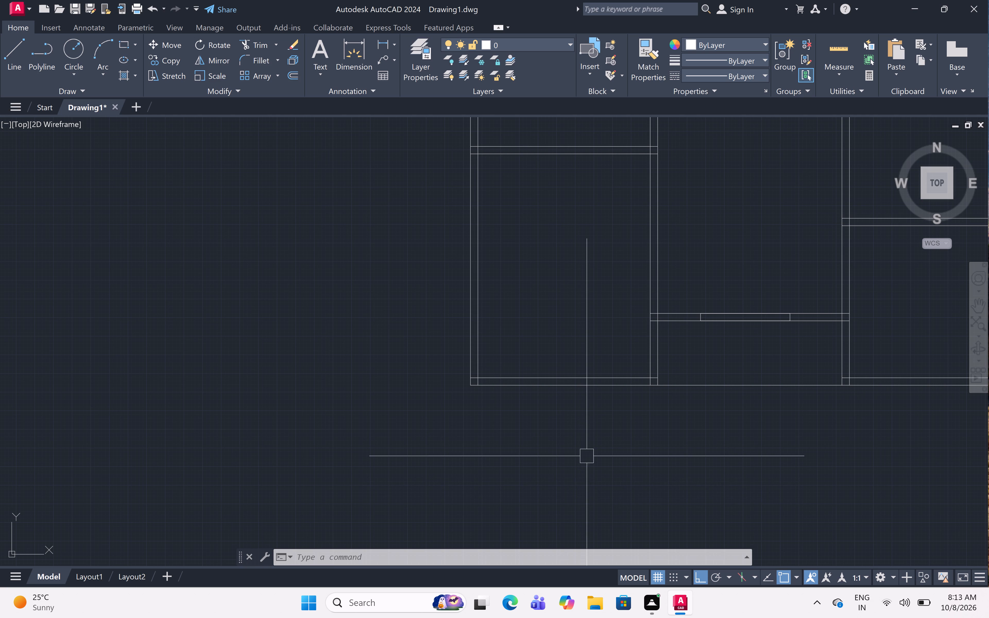
scroll(587, 452, down, 1)
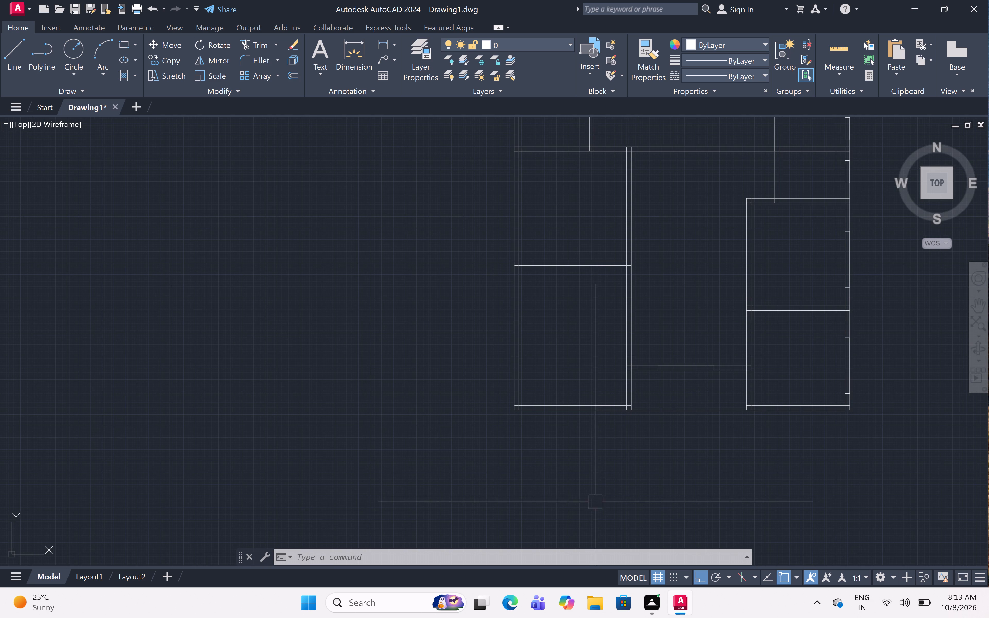
scroll(583, 479, up, 3)
scroll(583, 479, down, 2)
middle_drag(583, 471, 585, 510)
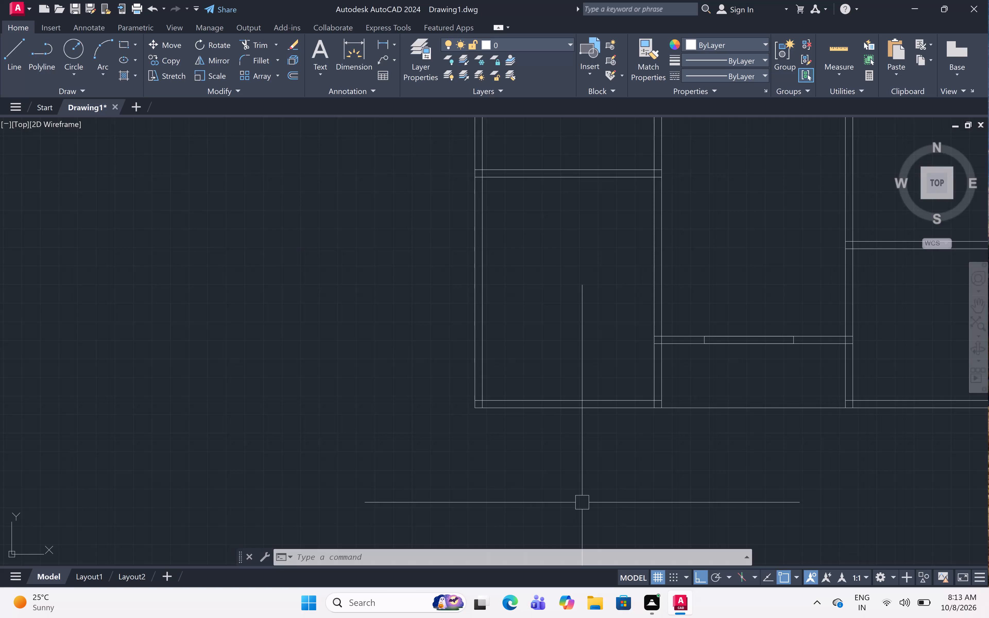
scroll(526, 505, down, 3)
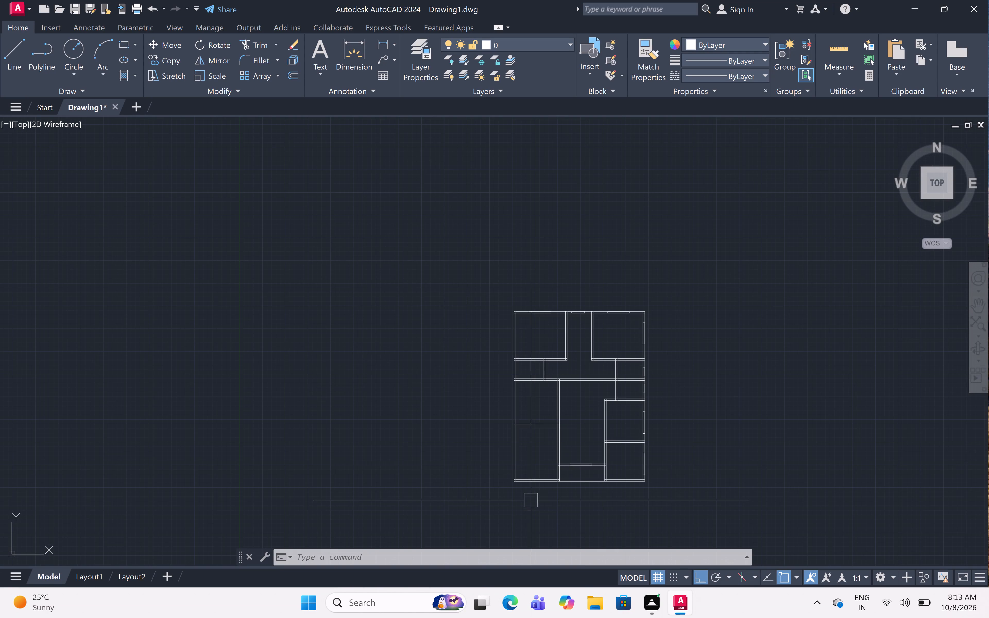
middle_drag(551, 462, 498, 355)
scroll(523, 310, up, 1)
middle_drag(524, 307, 529, 328)
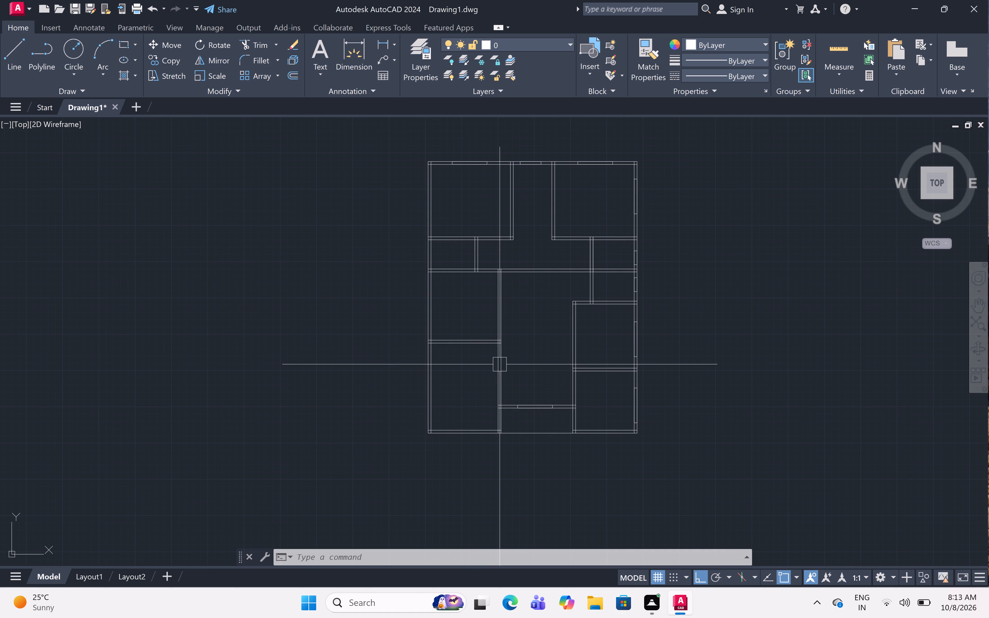
scroll(552, 298, up, 1)
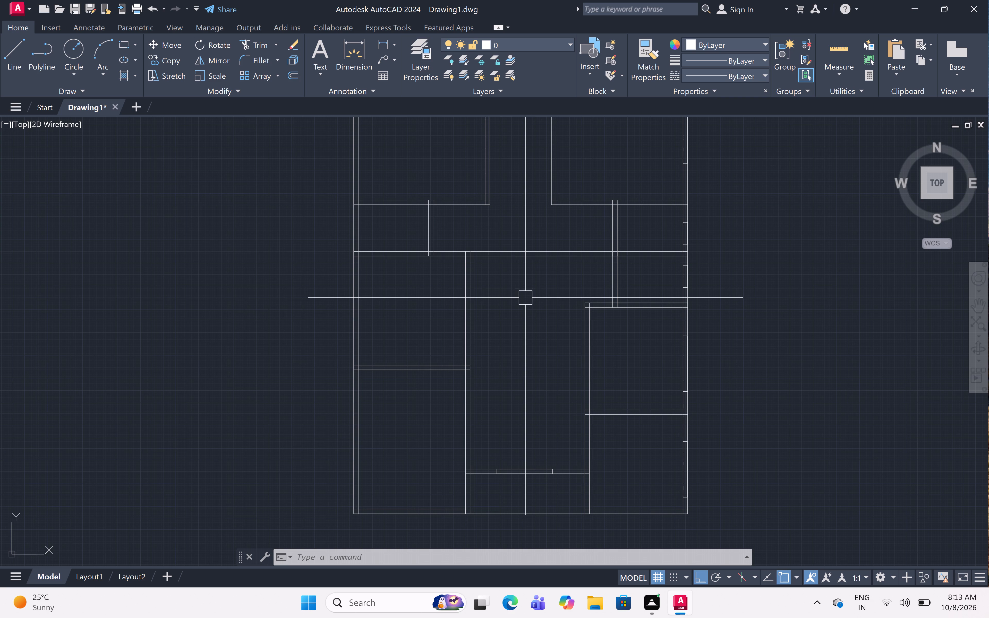
scroll(507, 321, down, 1)
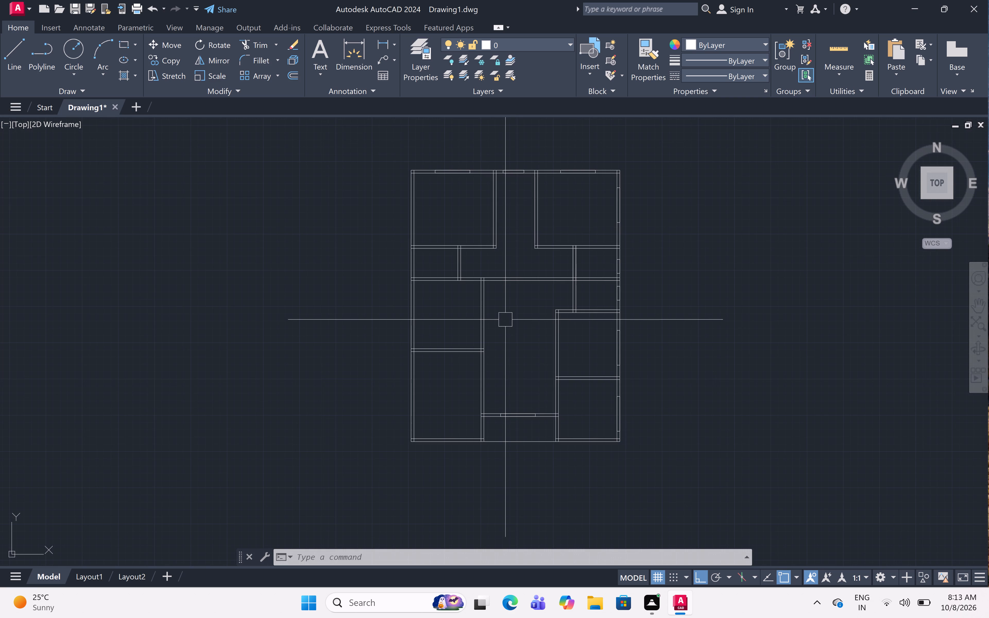
middle_drag(504, 310, 518, 328)
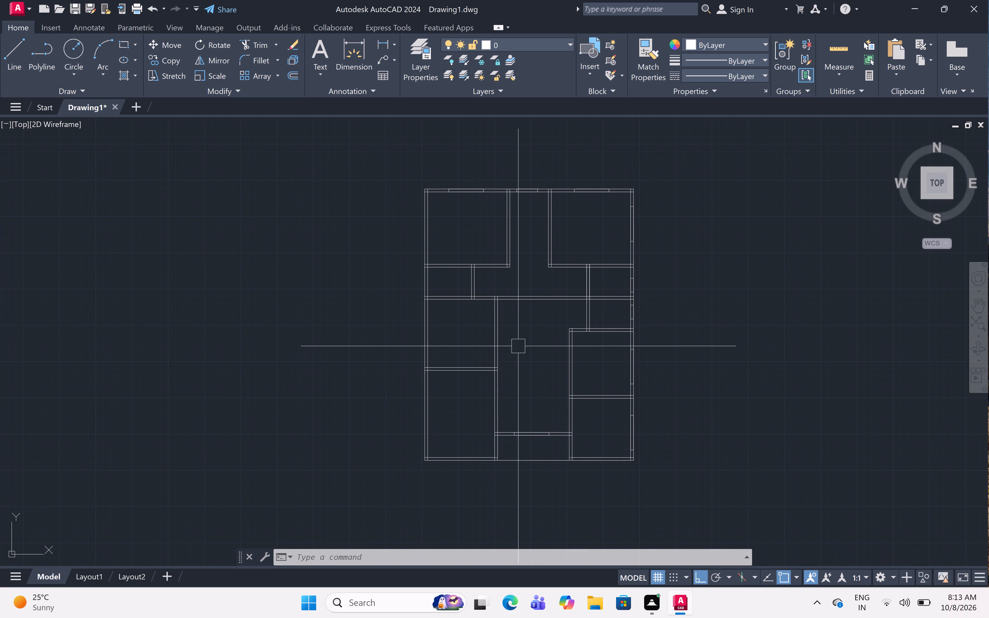
scroll(532, 341, up, 1)
middle_drag(534, 333, 569, 280)
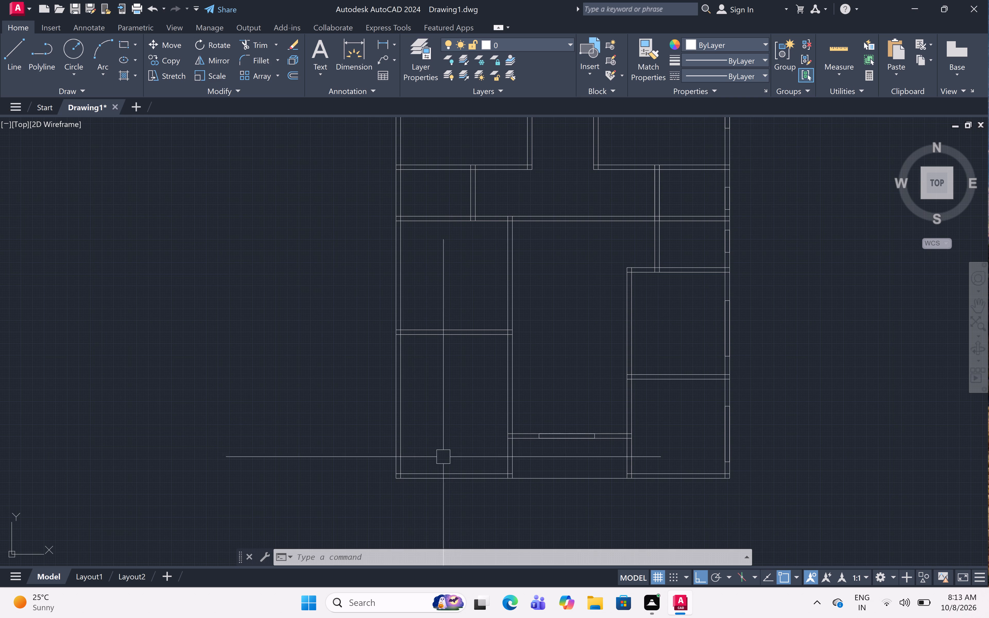
scroll(480, 486, up, 2)
middle_drag(464, 475, 472, 427)
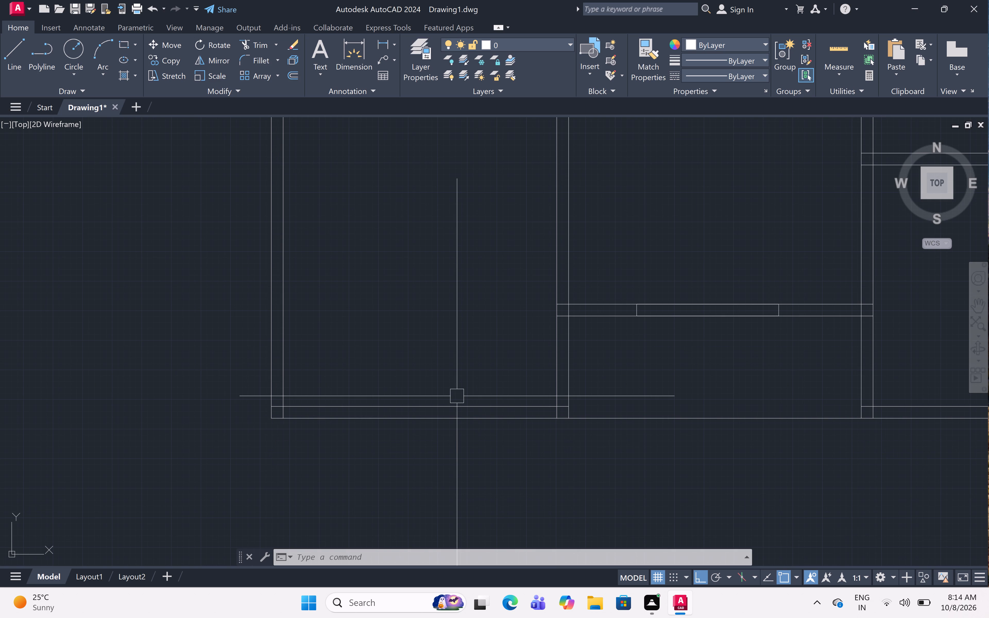
scroll(415, 388, down, 1)
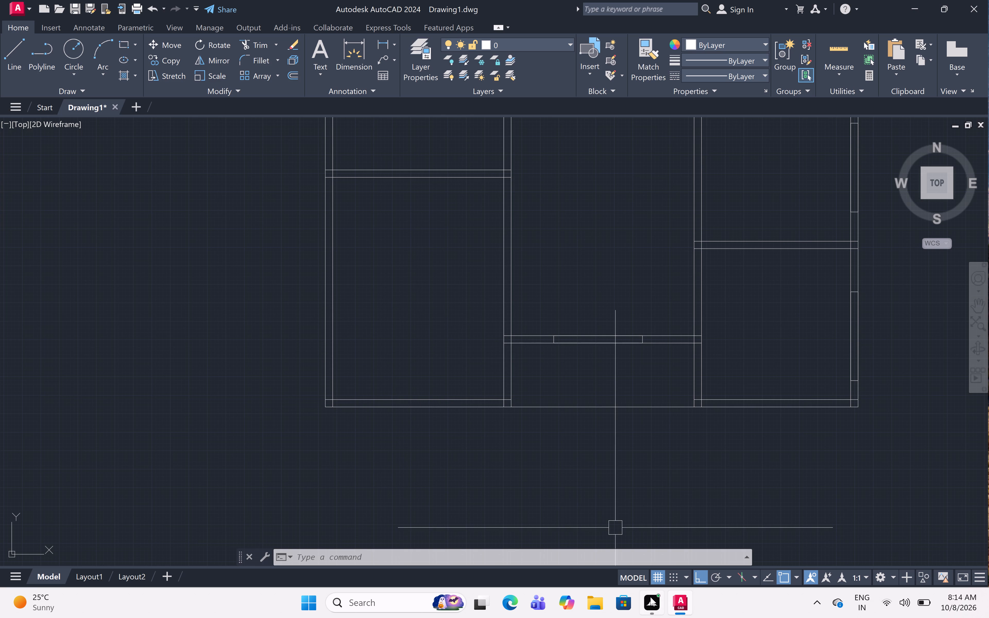
scroll(328, 75, down, 1)
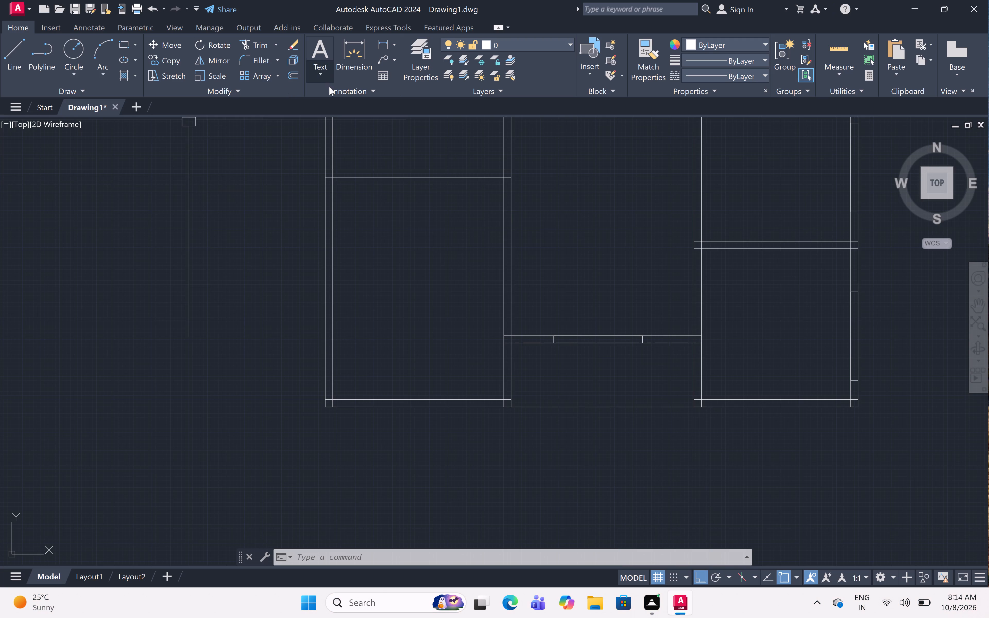
scroll(347, 239, down, 1)
middle_drag(349, 229, 408, 292)
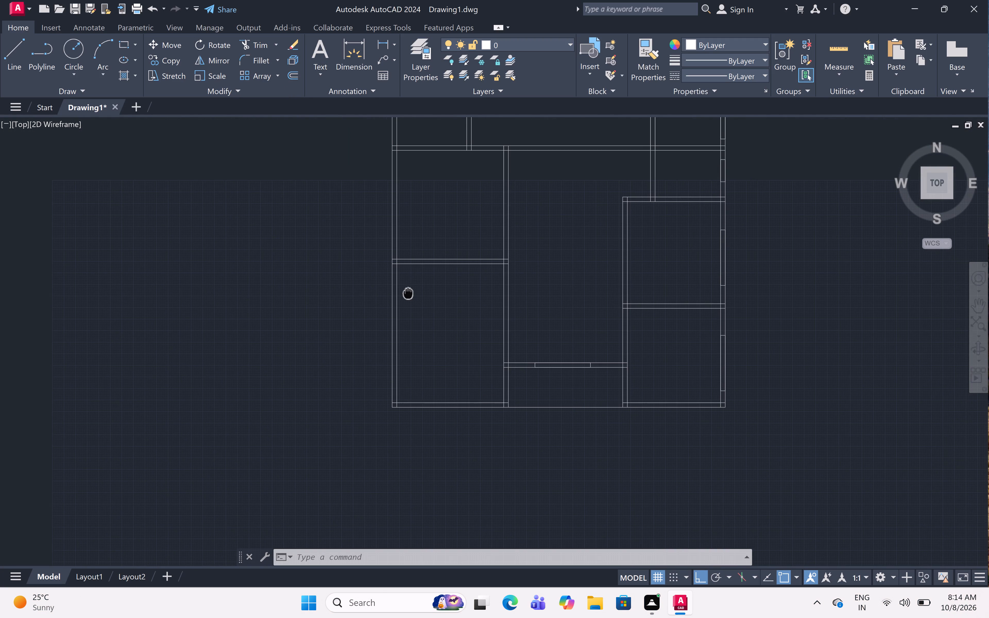
middle_drag(408, 292, 408, 293)
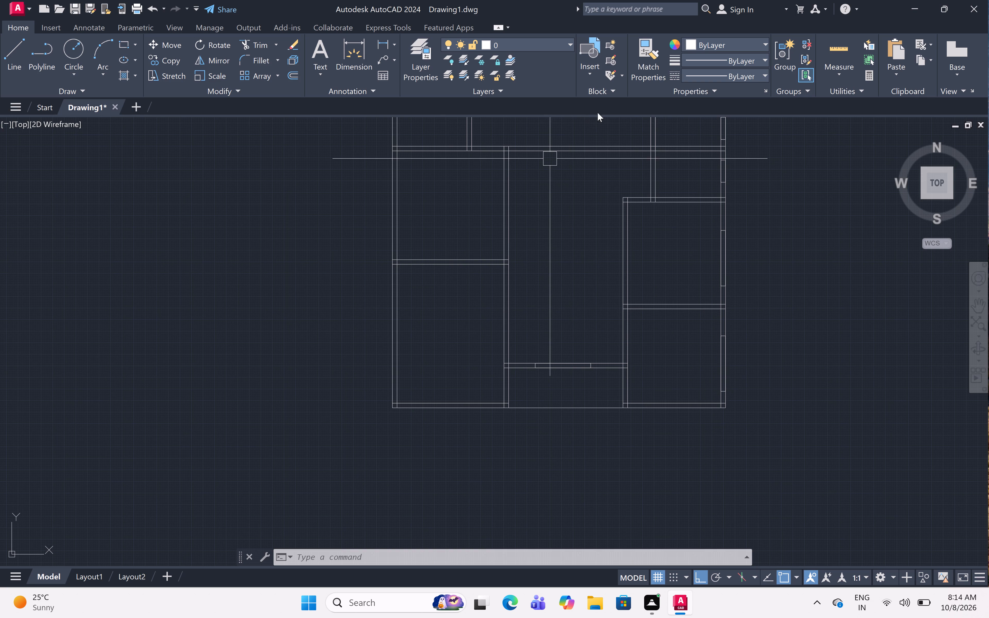
scroll(589, 235, down, 2)
middle_drag(589, 231, 611, 263)
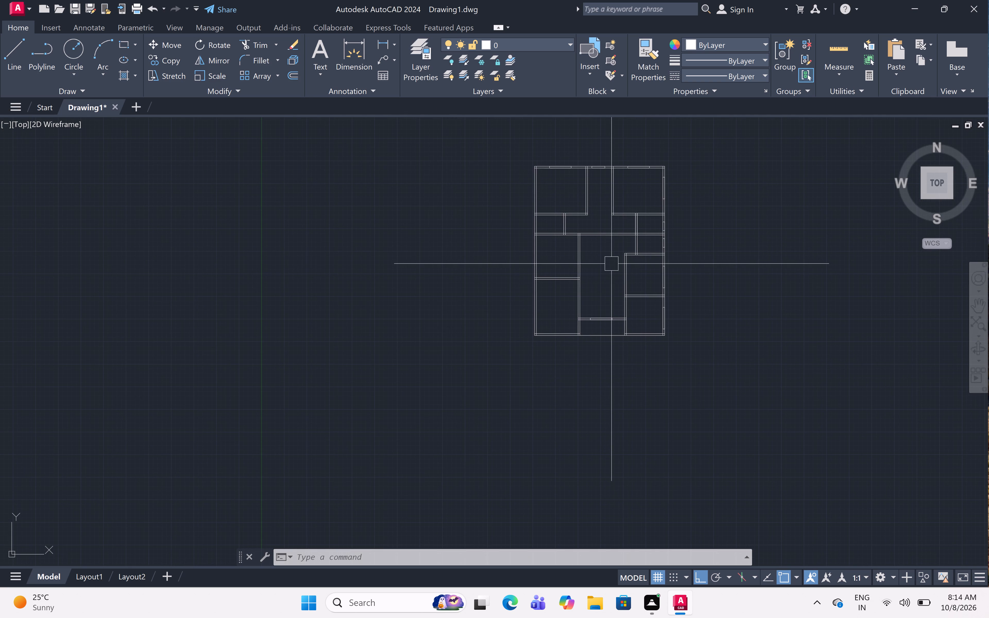
Examine the walls of the southwest corner room and the adjoining south end of the central room.
scroll(601, 283, up, 1)
middle_drag(600, 279, 596, 251)
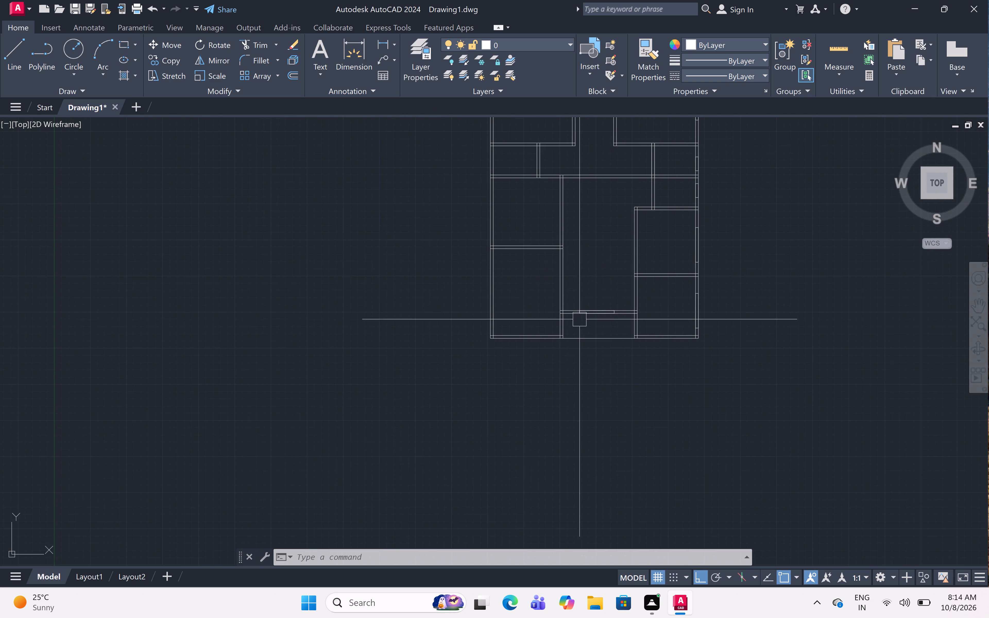
scroll(533, 325, up, 3)
middle_drag(554, 322, 555, 321)
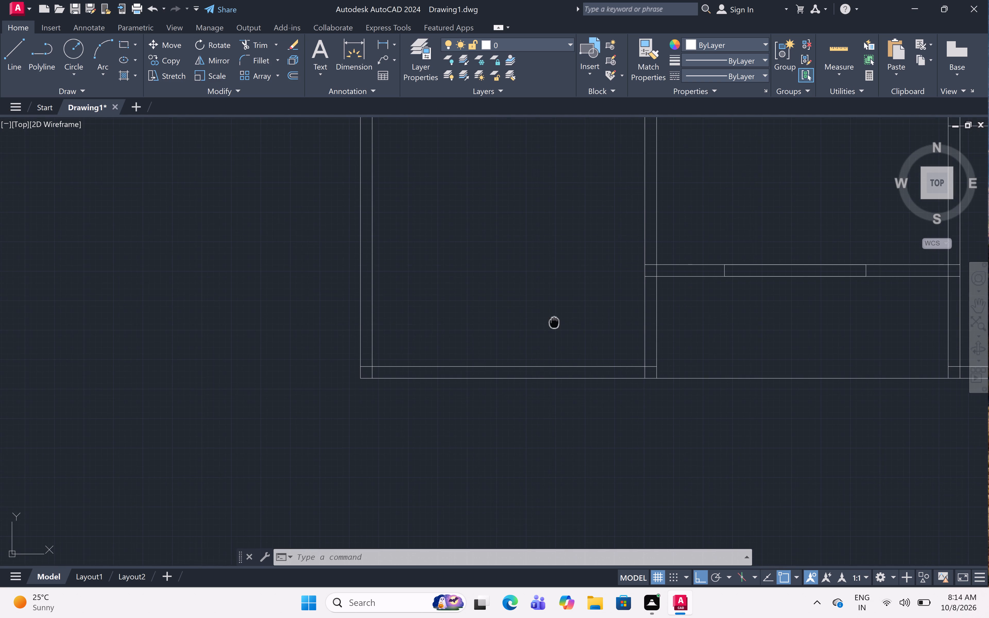
middle_drag(555, 321, 557, 291)
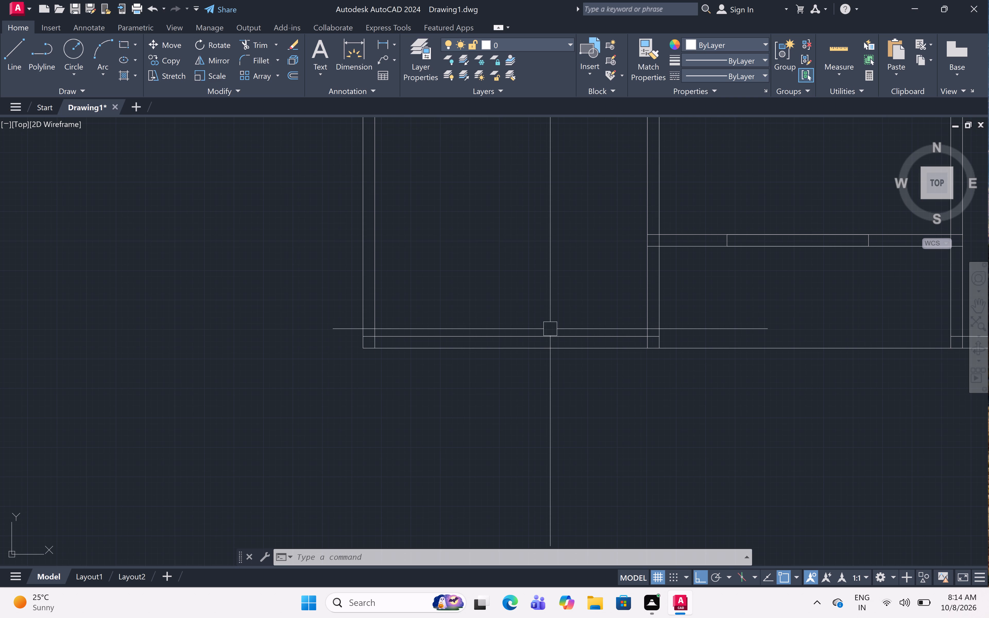
scroll(514, 348, down, 2)
scroll(515, 348, up, 1)
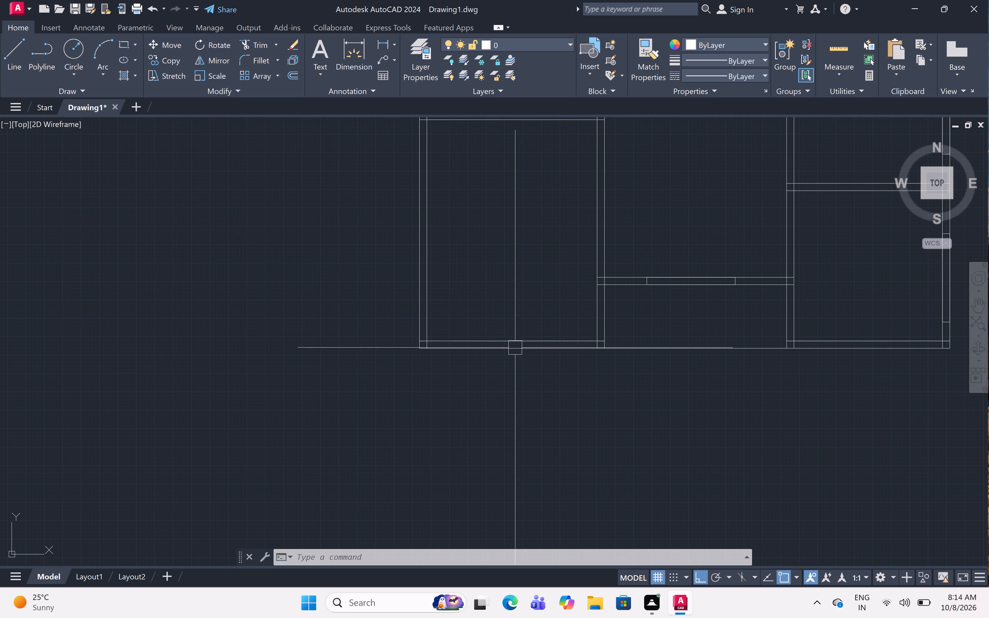
middle_drag(515, 324, 534, 384)
scroll(534, 384, up, 1)
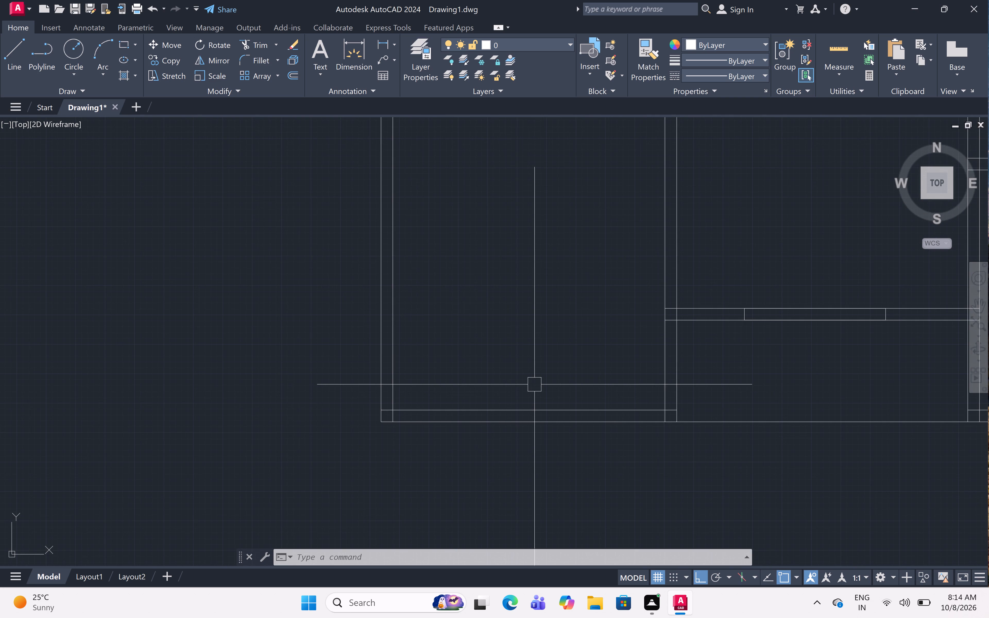
scroll(534, 388, up, 2)
middle_drag(534, 382, 532, 321)
scroll(532, 323, down, 1)
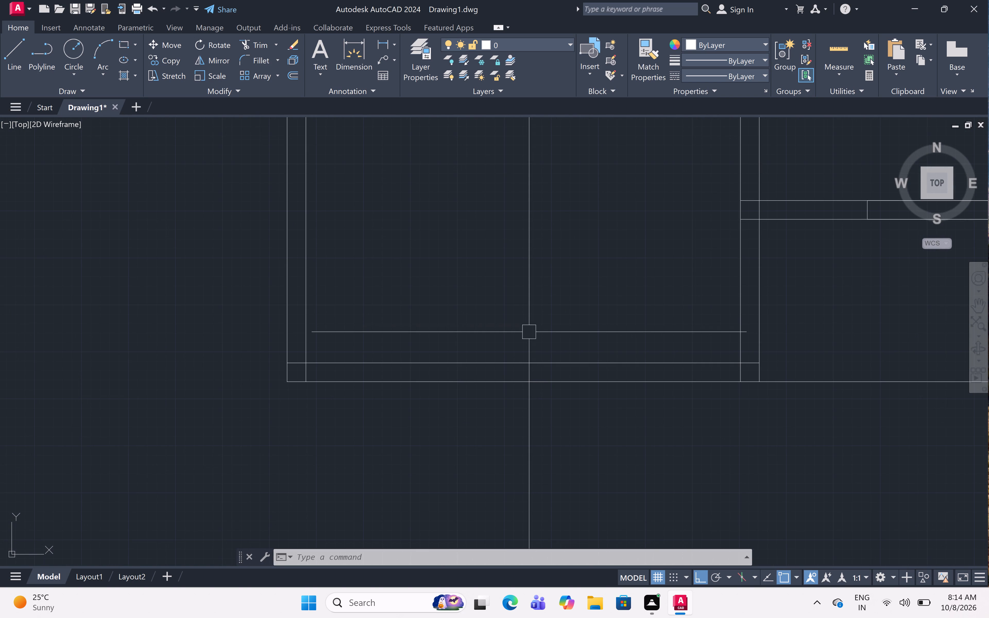
Examine the west side rooms, their partitions and the west exterior wall for the next segment location.
text(l)
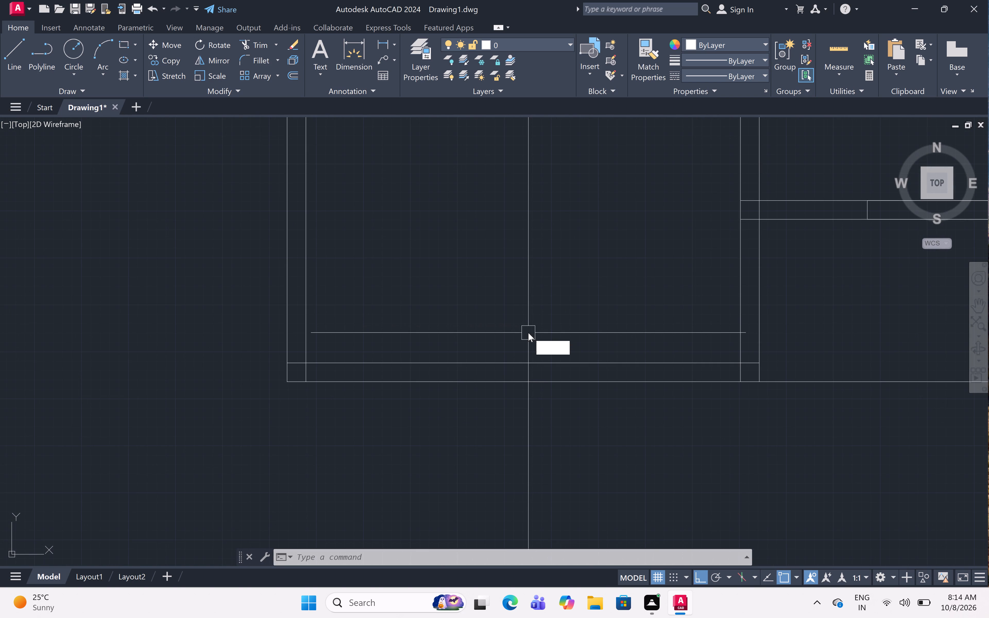
key(space)
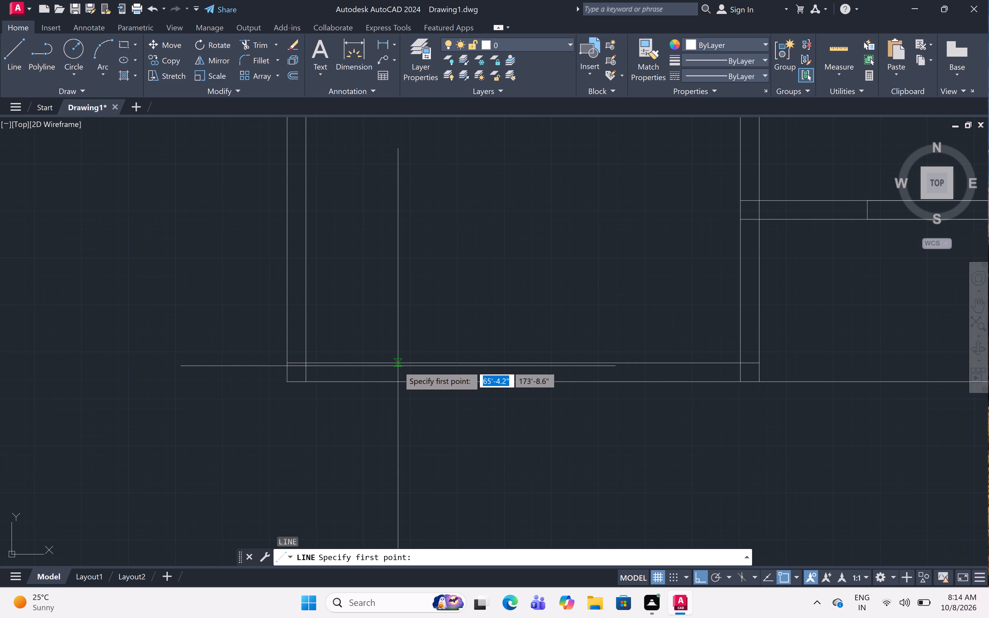
scroll(396, 368, down, 4)
middle_drag(449, 317, 453, 392)
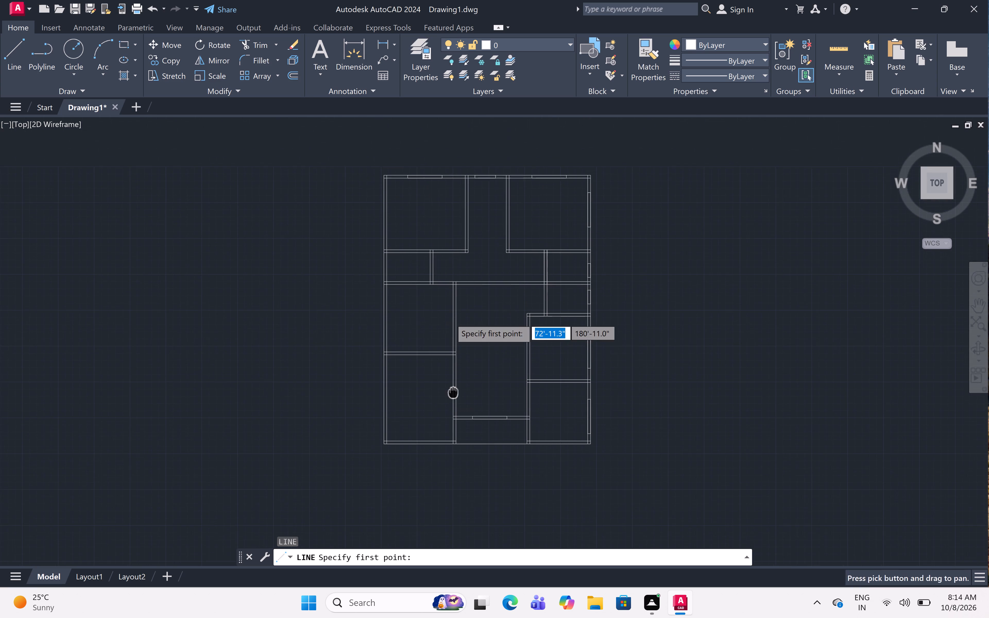
scroll(388, 330, up, 3)
scroll(495, 280, up, 1)
middle_drag(496, 277, 495, 289)
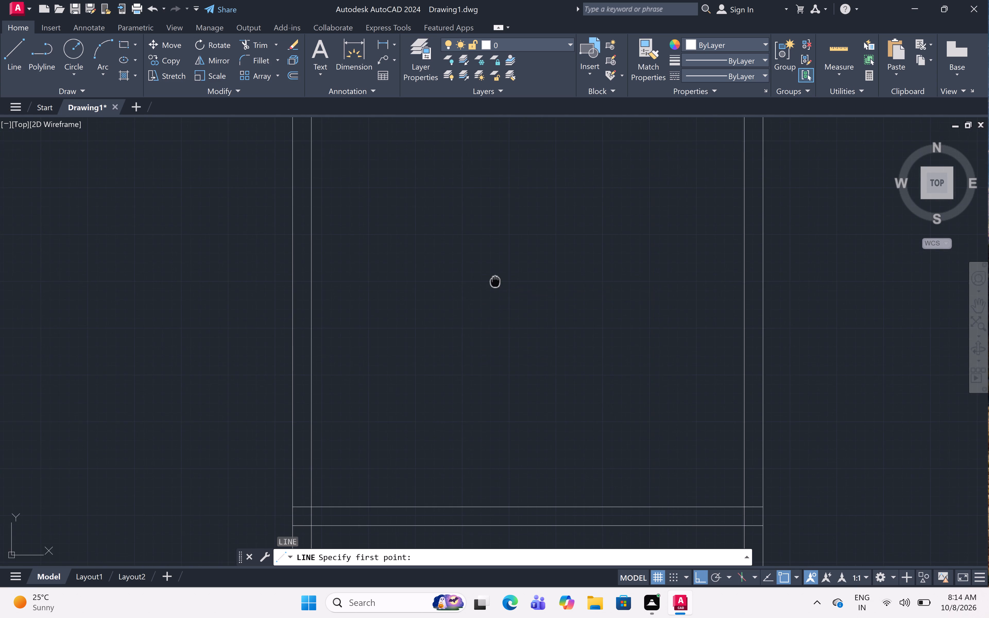
middle_drag(495, 289, 497, 336)
scroll(498, 326, down, 2)
middle_drag(472, 330, 476, 348)
scroll(476, 351, up, 1)
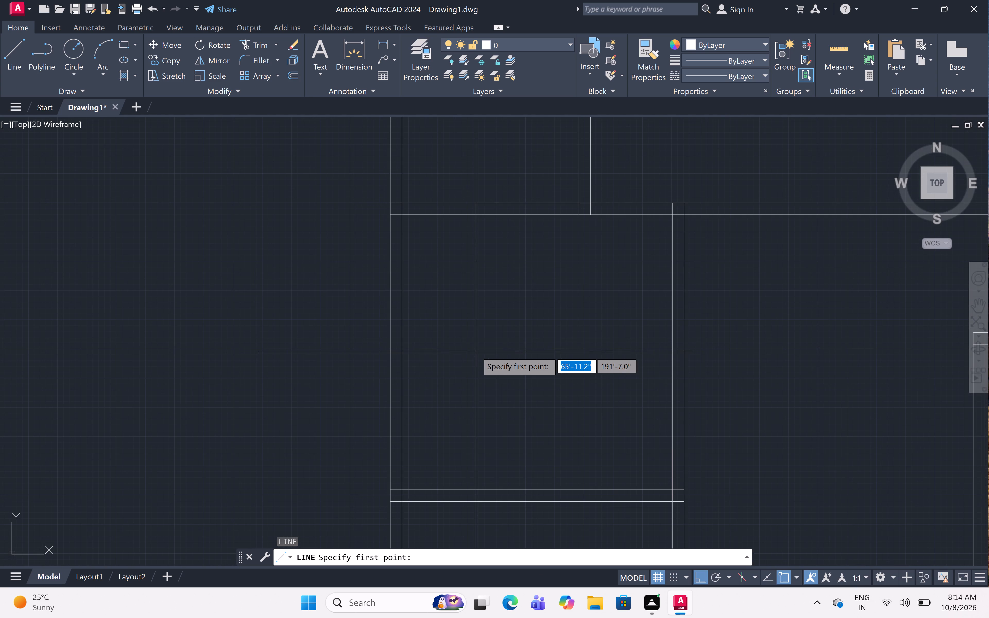
middle_click(476, 348)
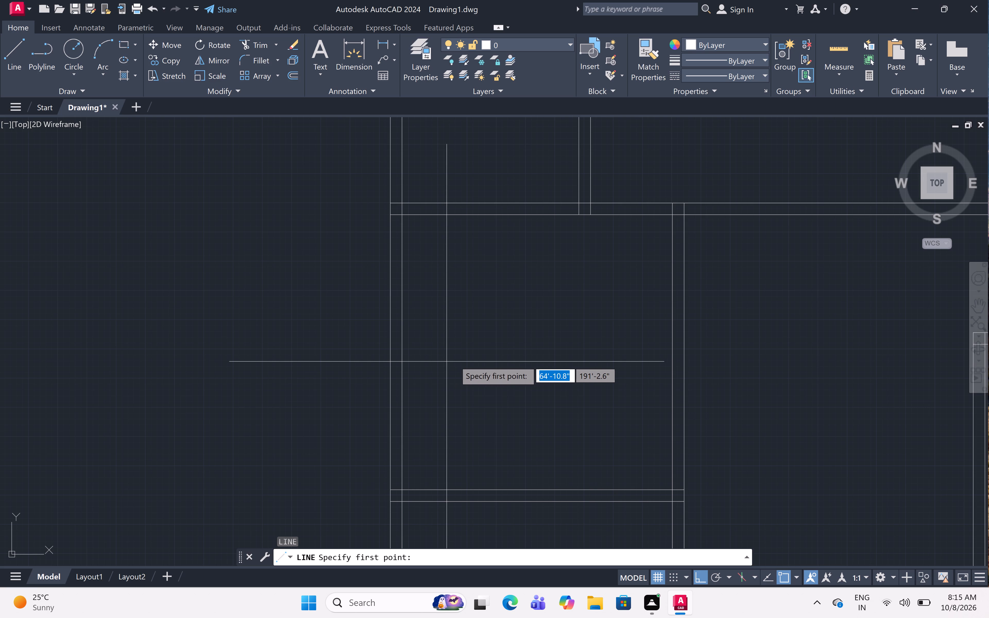
scroll(505, 327, down, 2)
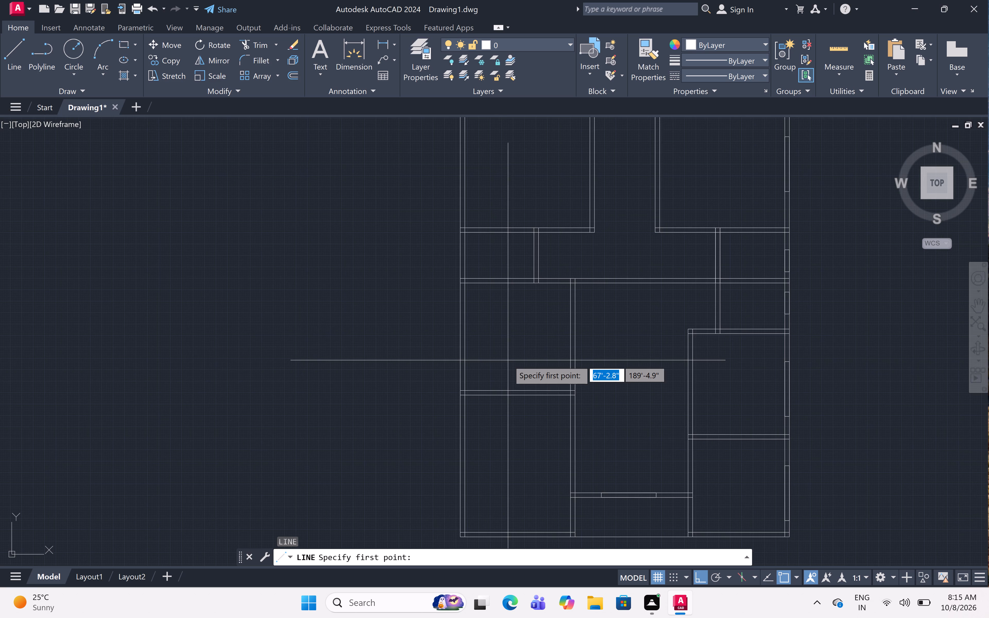
scroll(508, 359, up, 2)
middle_drag(515, 329, 514, 351)
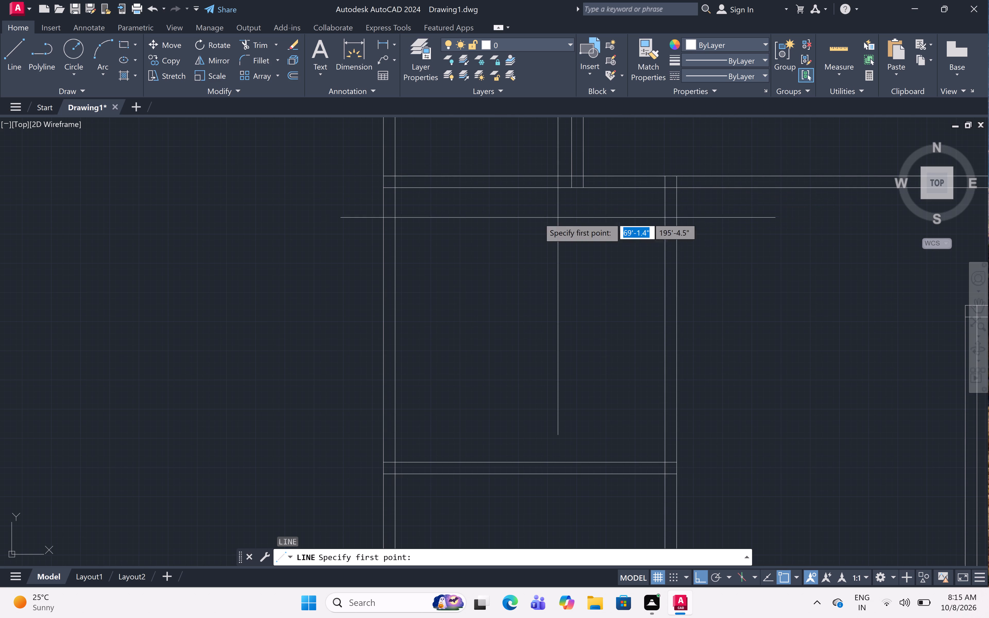
scroll(545, 199, down, 1)
scroll(447, 264, up, 1)
scroll(492, 220, up, 1)
middle_drag(492, 220, 548, 286)
scroll(551, 272, down, 2)
middle_drag(607, 362, 610, 353)
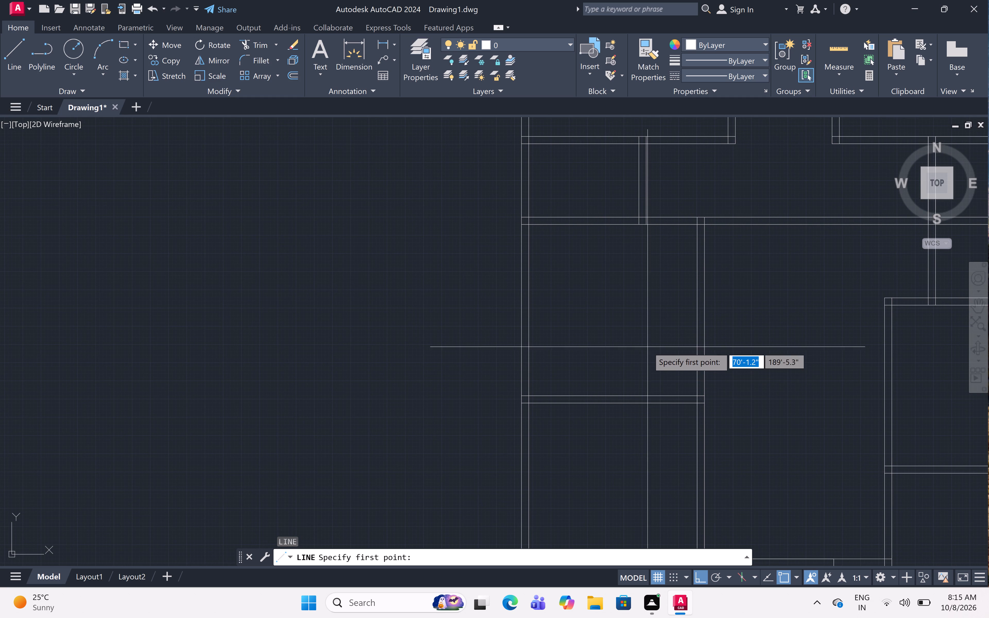
middle_drag(612, 337, 632, 368)
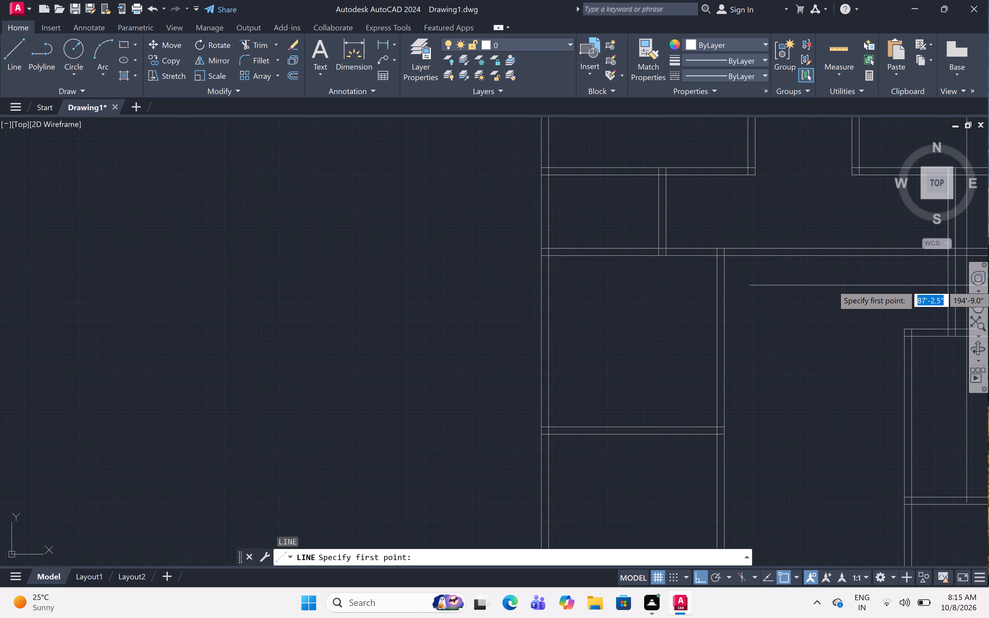
scroll(705, 280, down, 2)
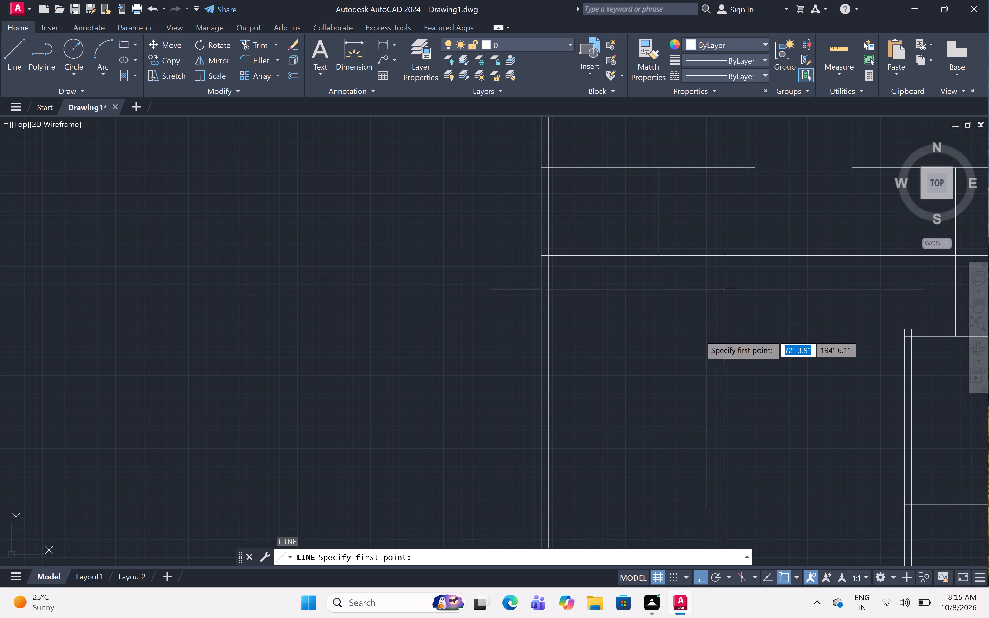
scroll(685, 332, down, 2)
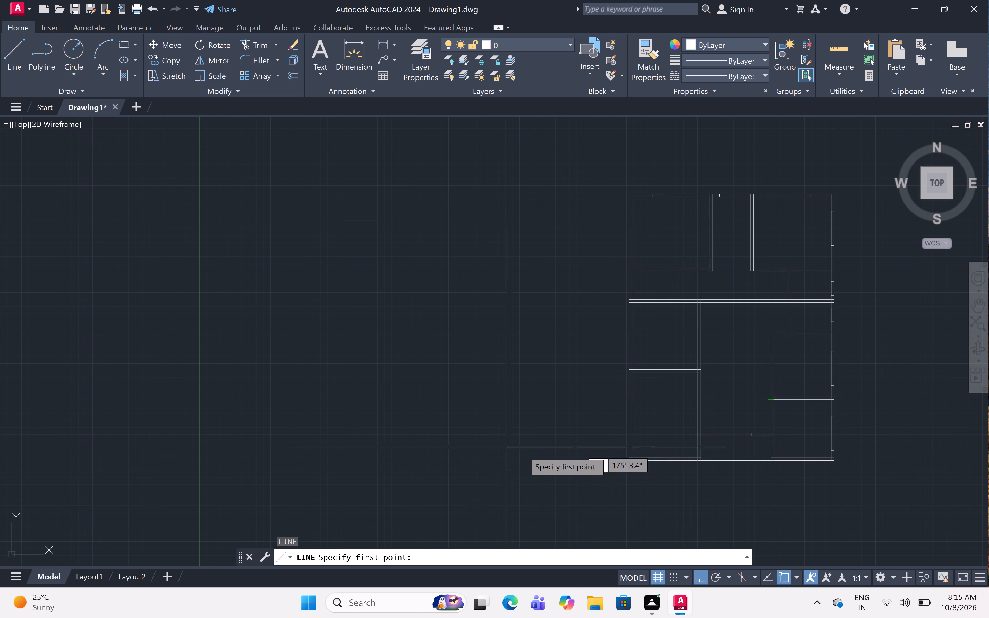
scroll(652, 341, up, 2)
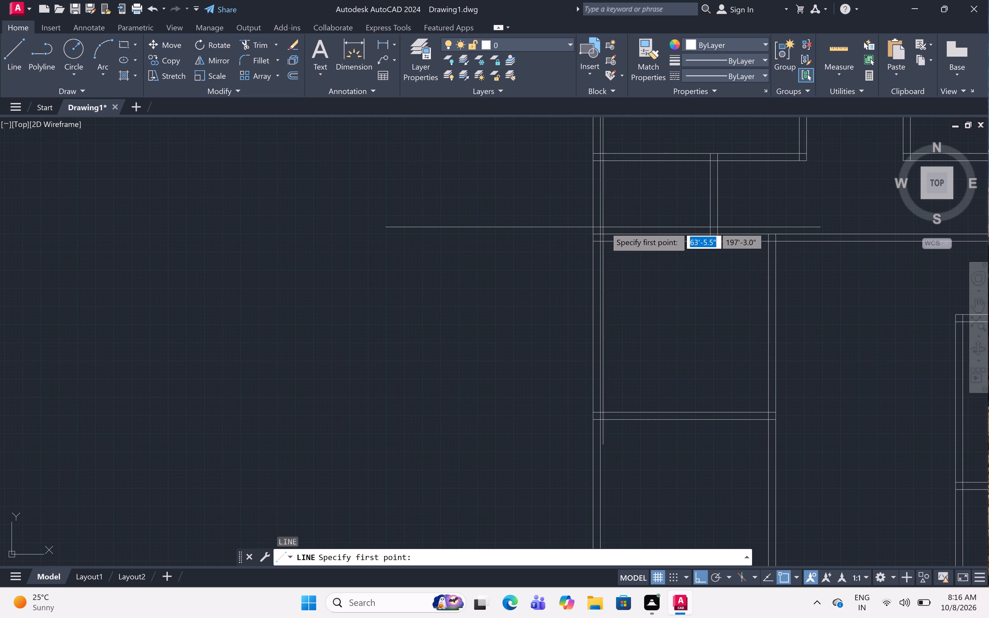
scroll(622, 228, down, 1)
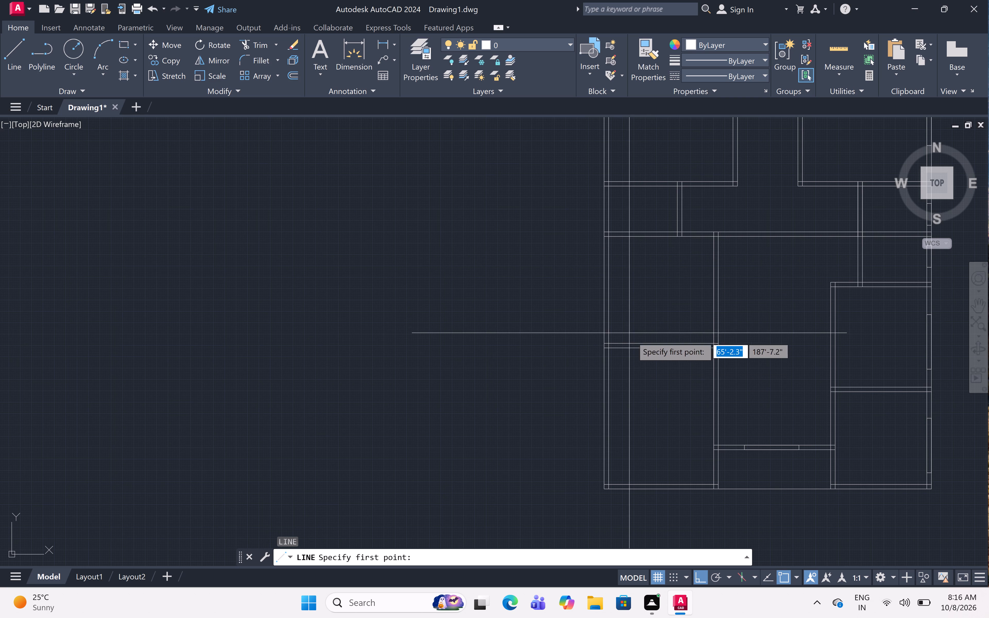
scroll(663, 349, up, 3)
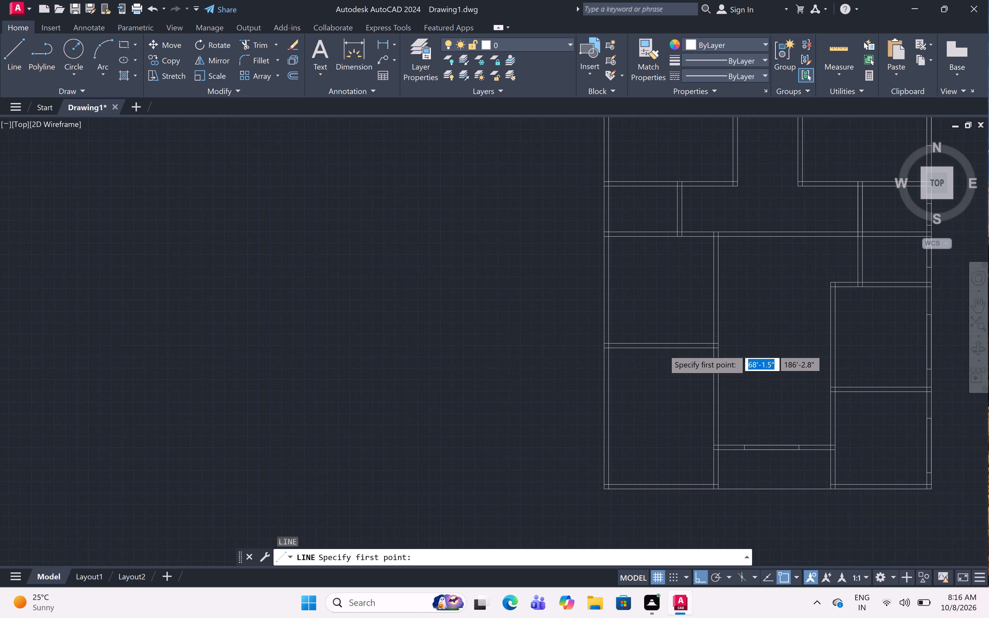
Outline a 5' long segment across the thickness of the partition between the southwest corner room and the room directly north.
text(l)
key(space)
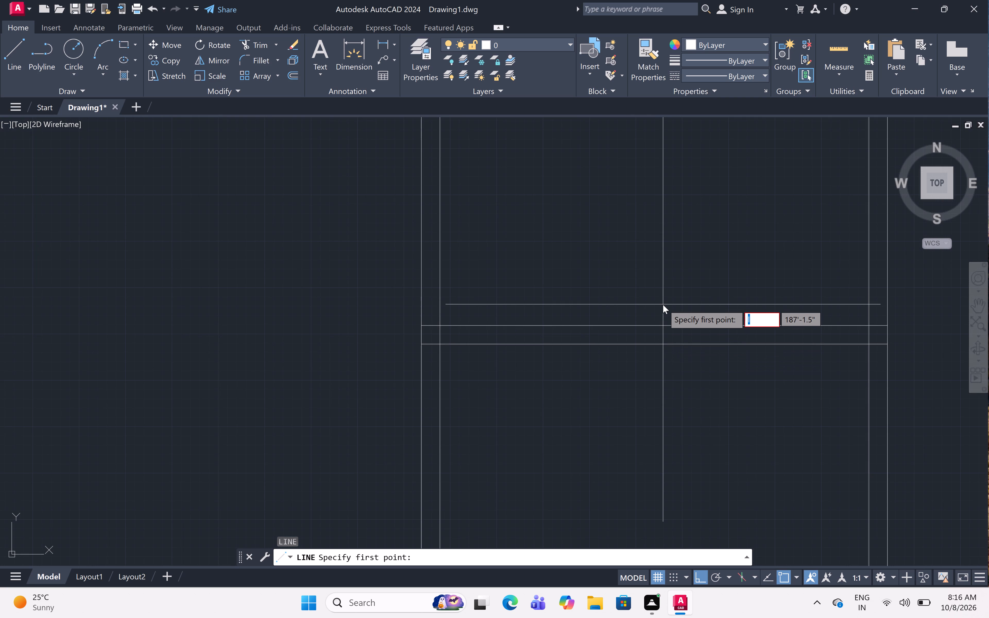
key(Escape)
key(l)
key(space)
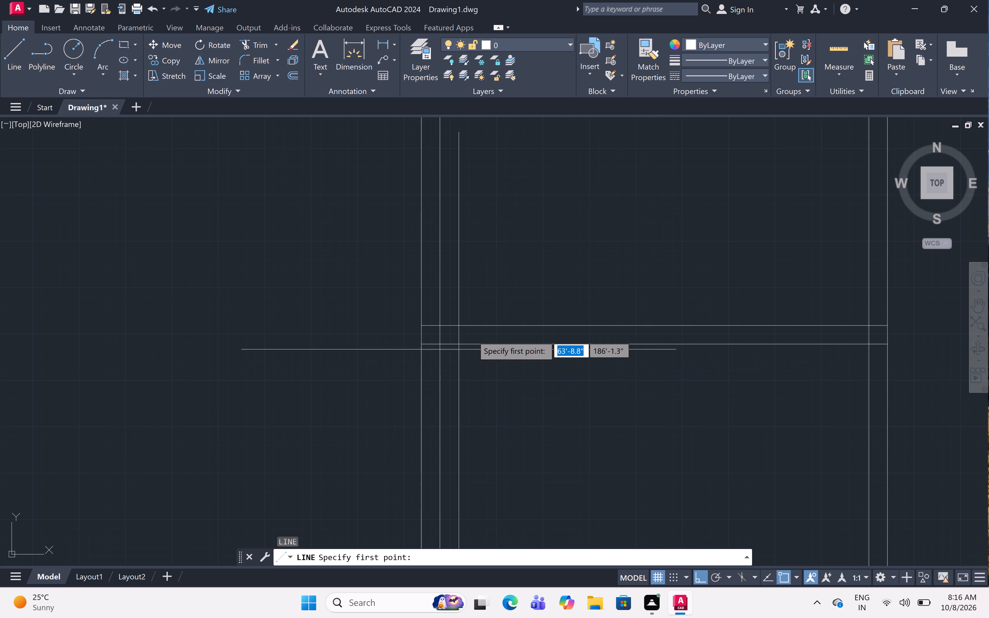
middle_drag(656, 230, 591, 269)
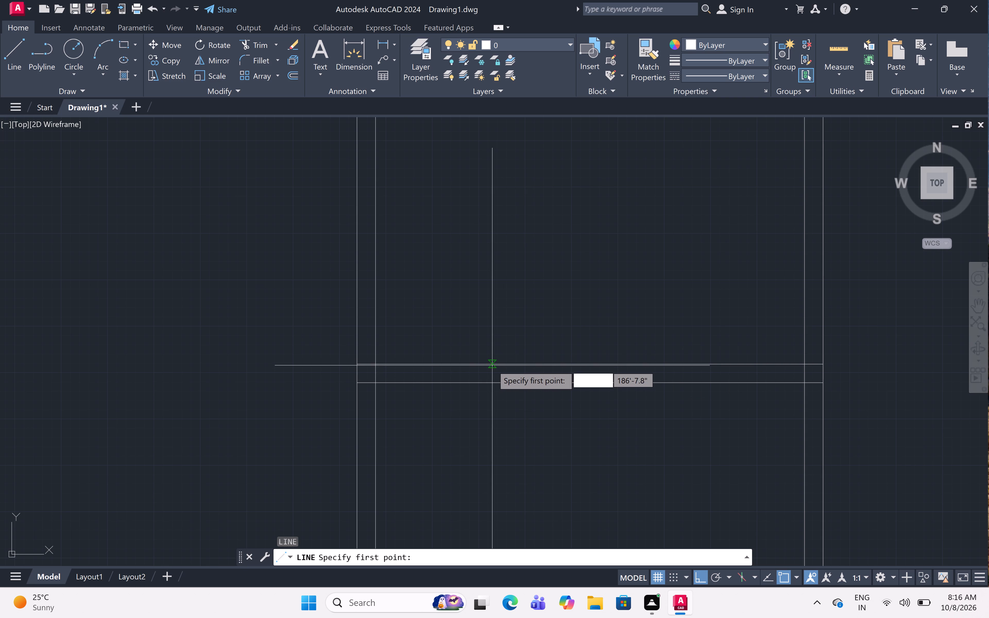
click(483, 363)
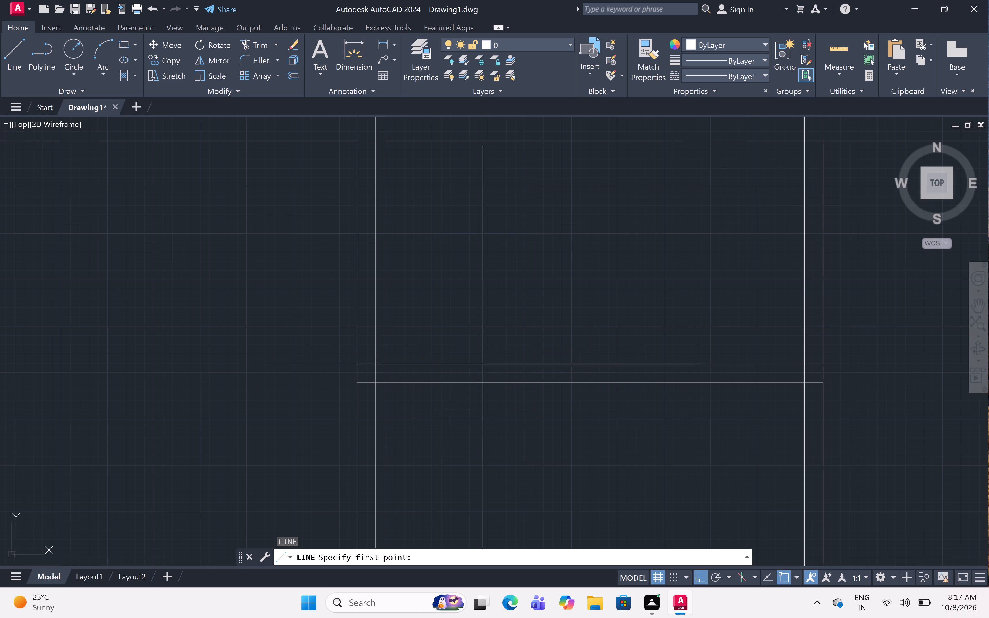
click(480, 379)
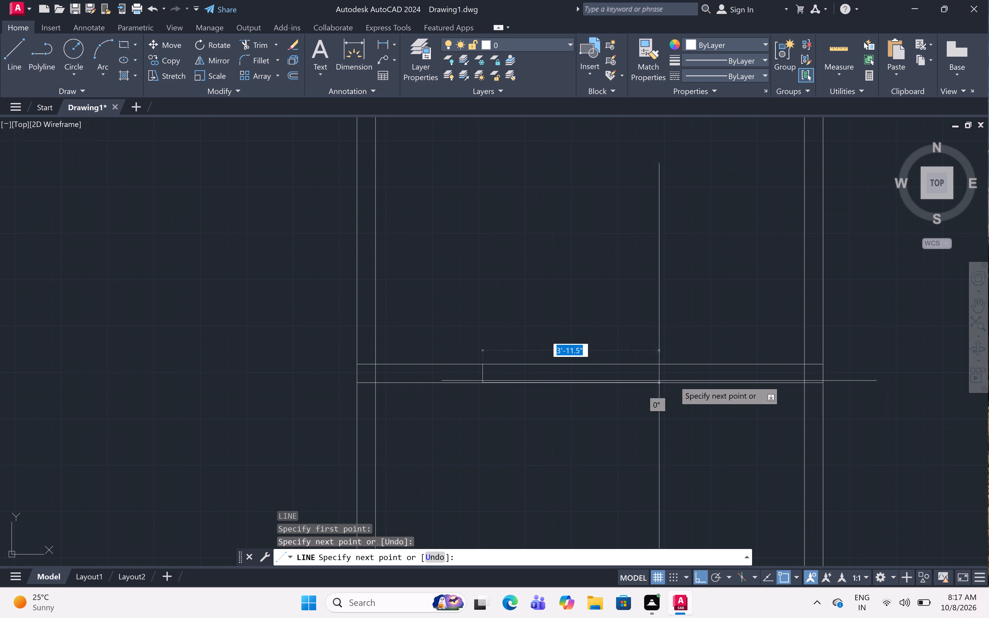
key(5)
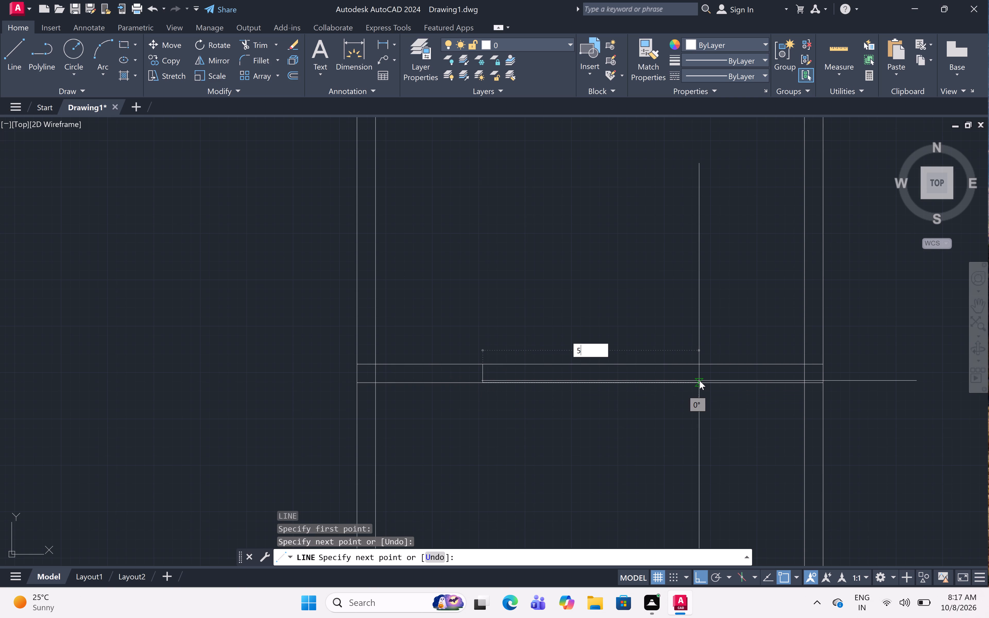
text(')
key(space)
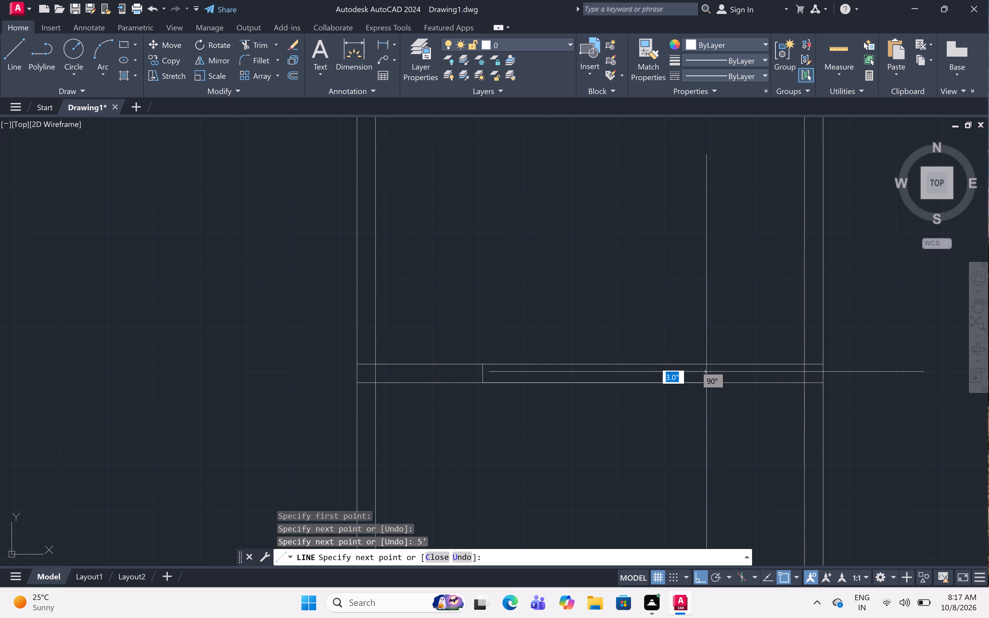
click(706, 359)
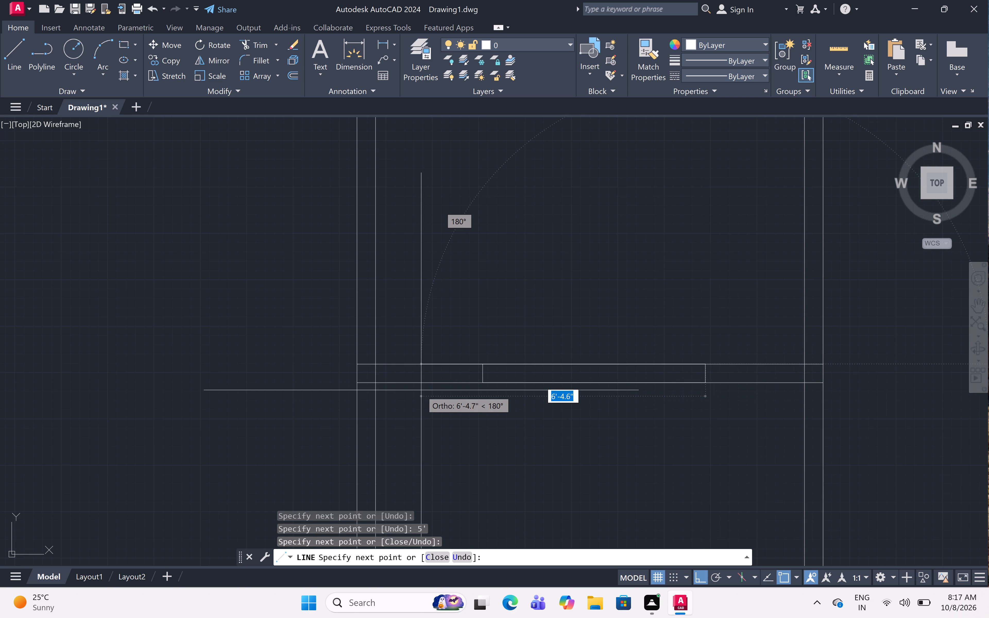
click(481, 363)
key(space)
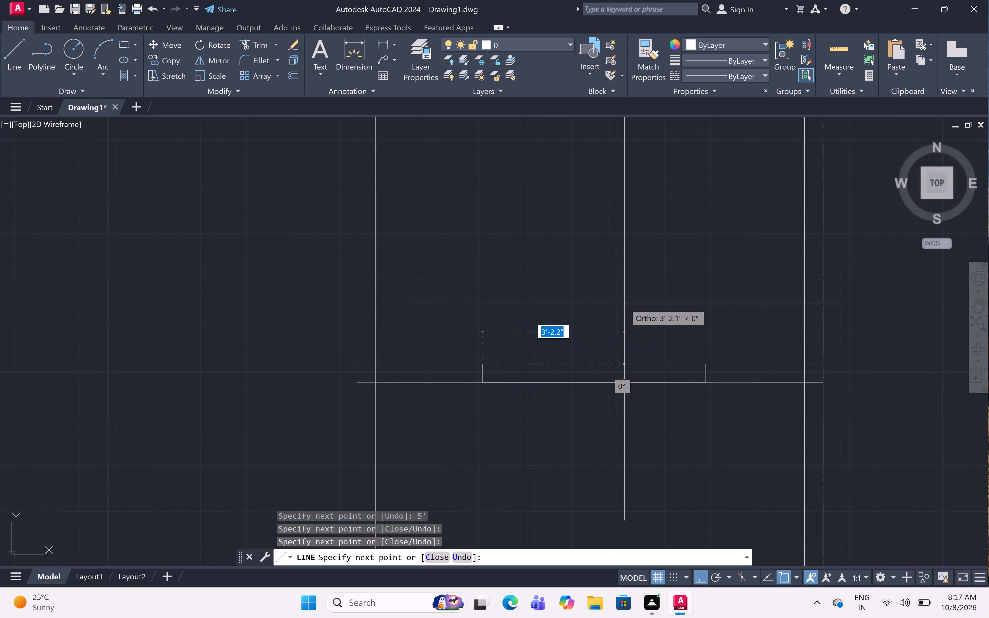
Outline a 5' long segment across the west exterior wall's thickness, in the room directly north of the southwest corner room.
scroll(625, 306, down, 1)
middle_drag(624, 305, 627, 320)
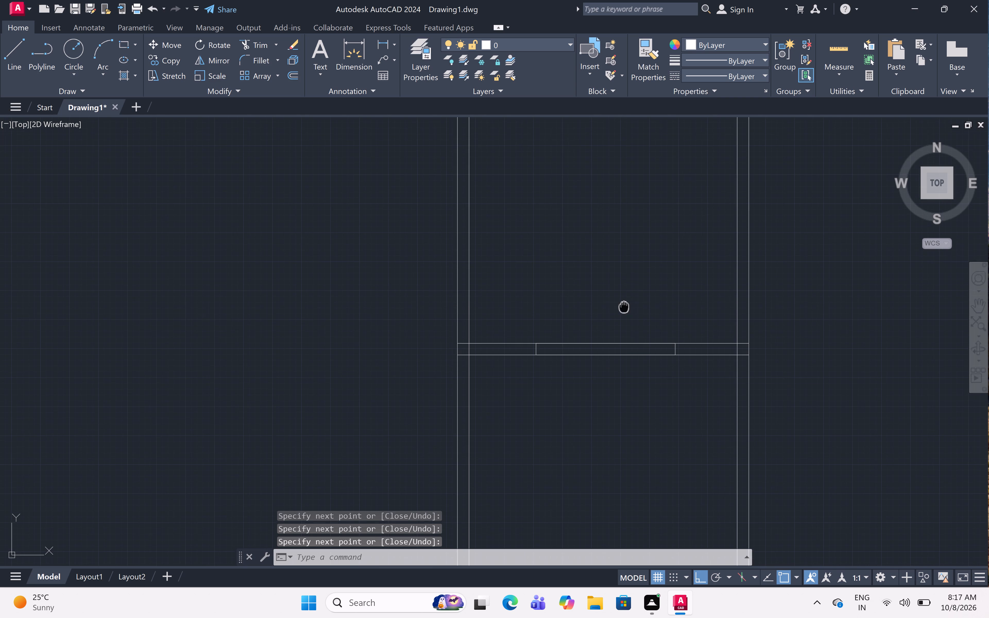
middle_drag(627, 320, 647, 402)
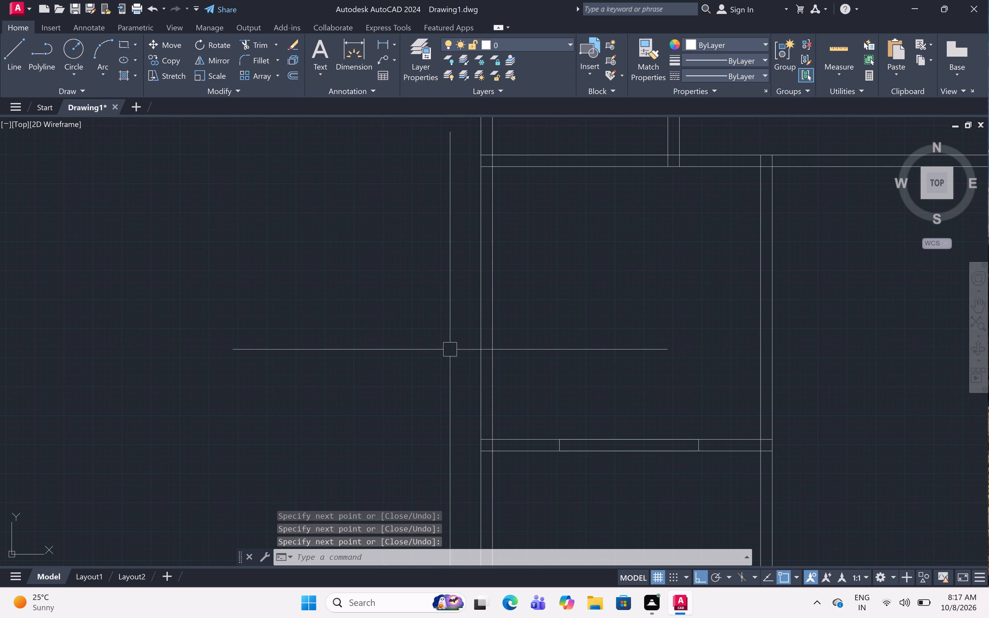
key(l)
key(space)
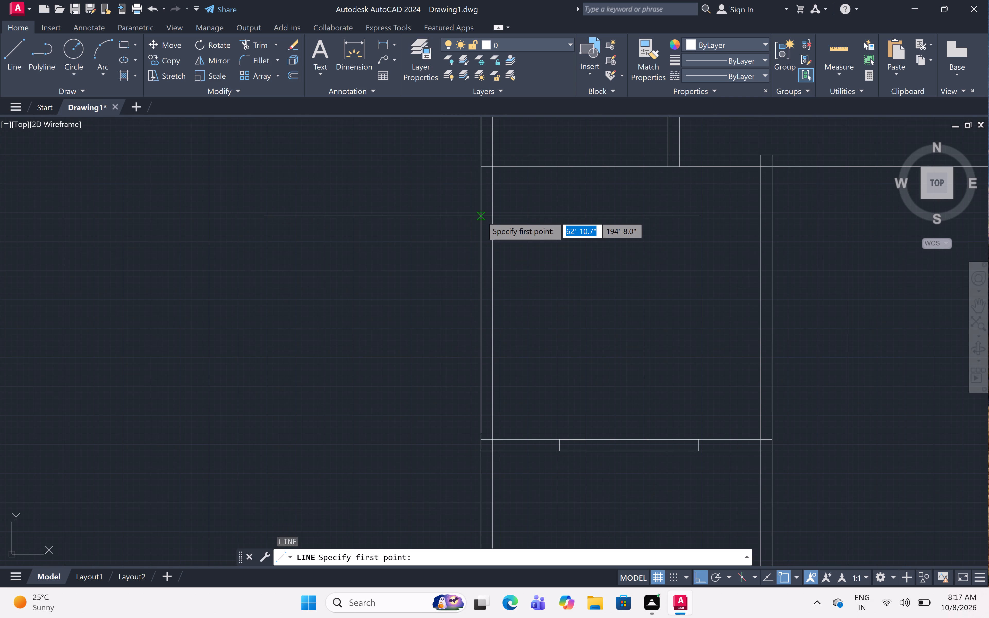
click(482, 241)
click(490, 240)
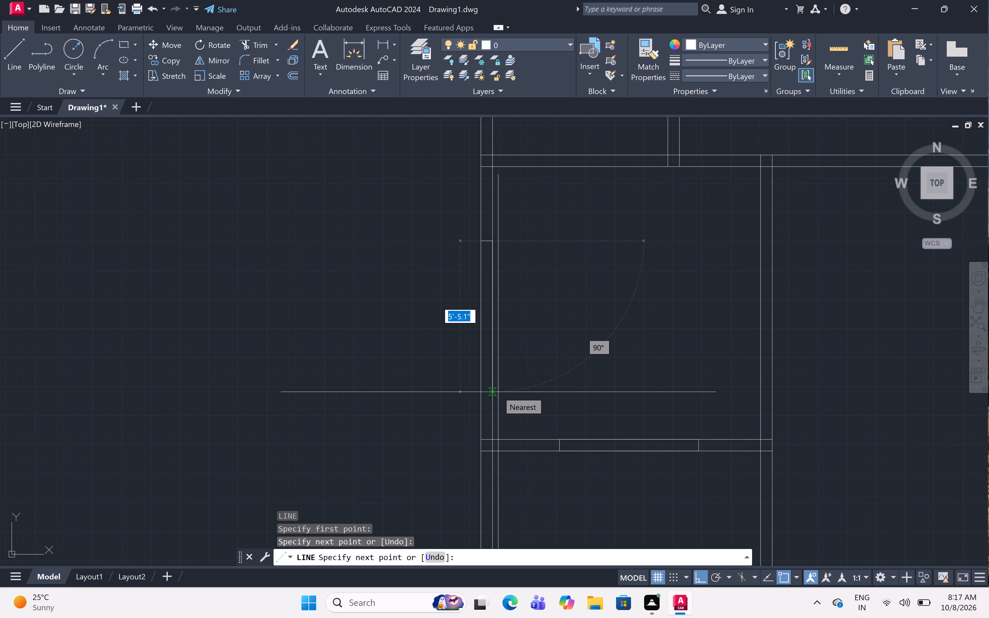
text(5')
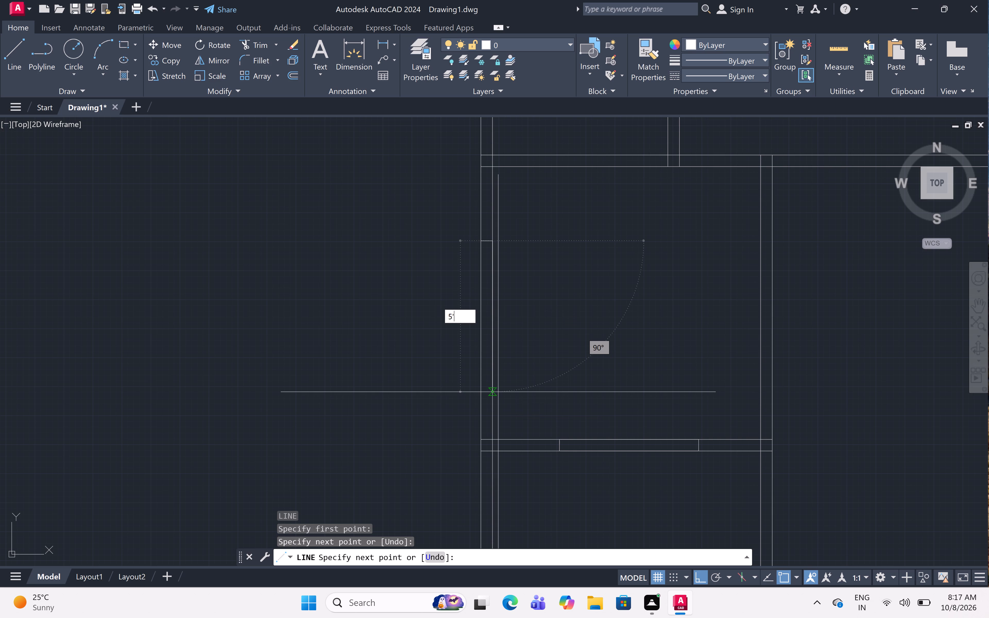
key(space)
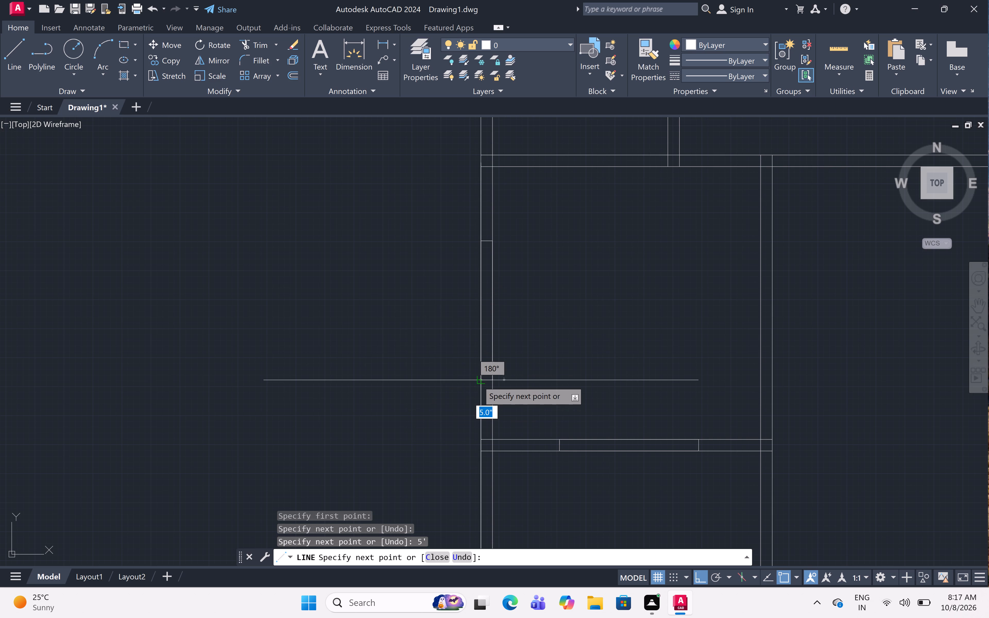
click(478, 380)
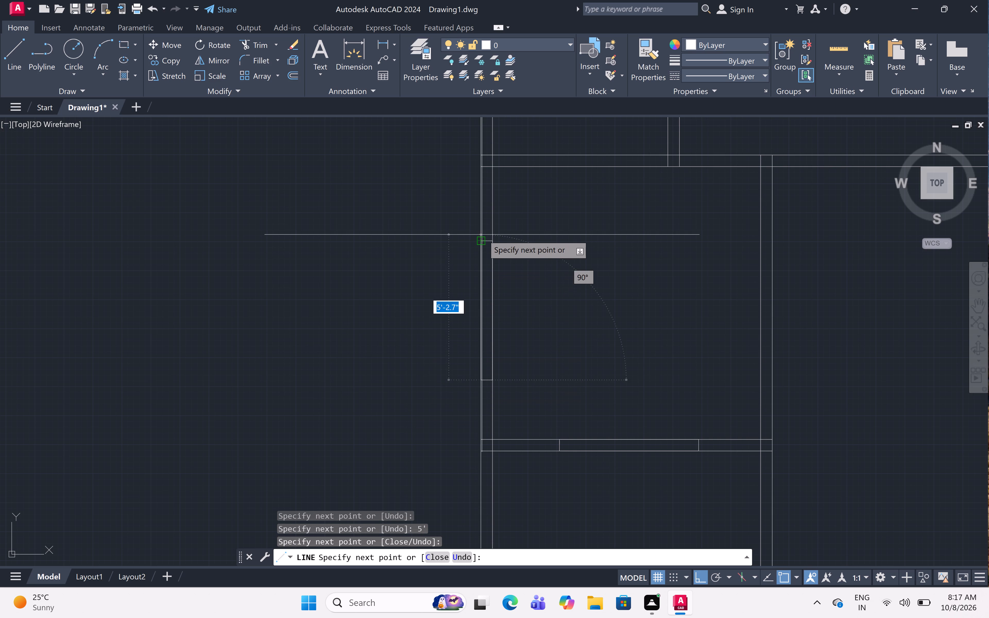
click(481, 242)
key(Escape)
Delete the four-line segment outline in the east exterior wall of the southeast corner room.
scroll(521, 241, down, 1)
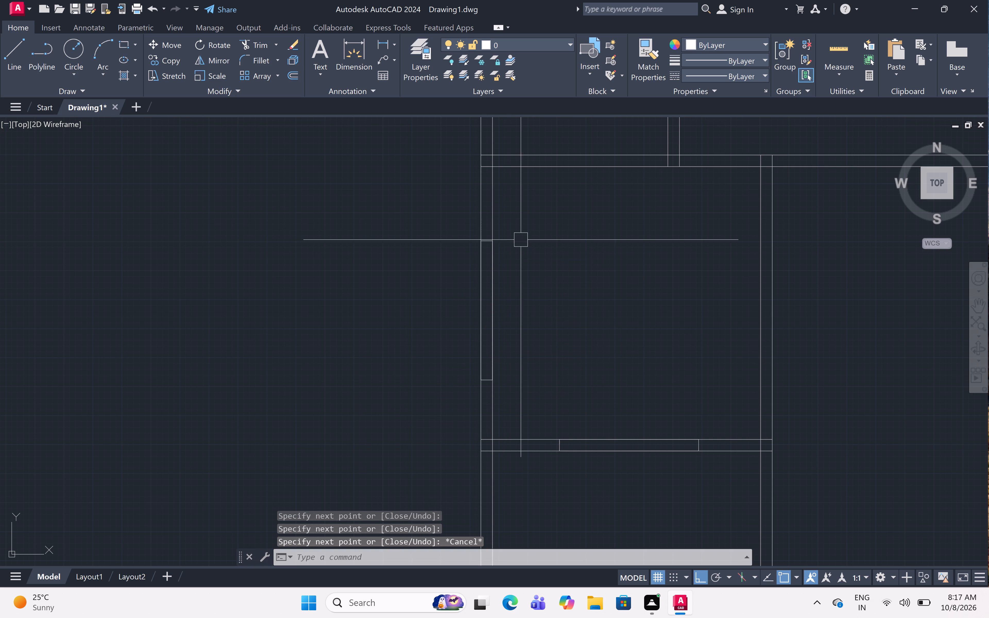
scroll(521, 241, down, 1)
middle_drag(521, 241, 522, 356)
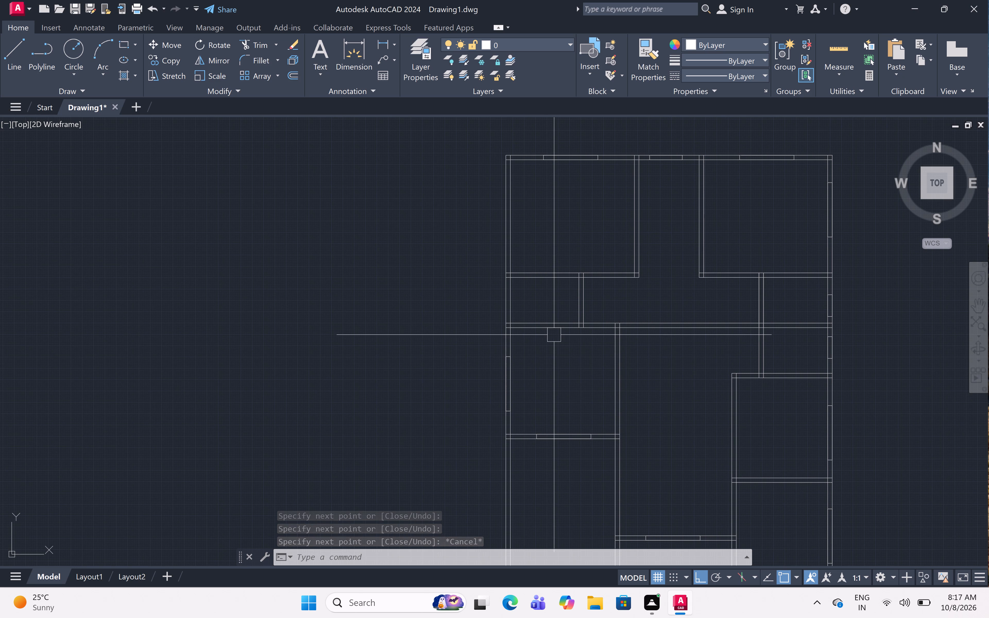
scroll(555, 334, down, 2)
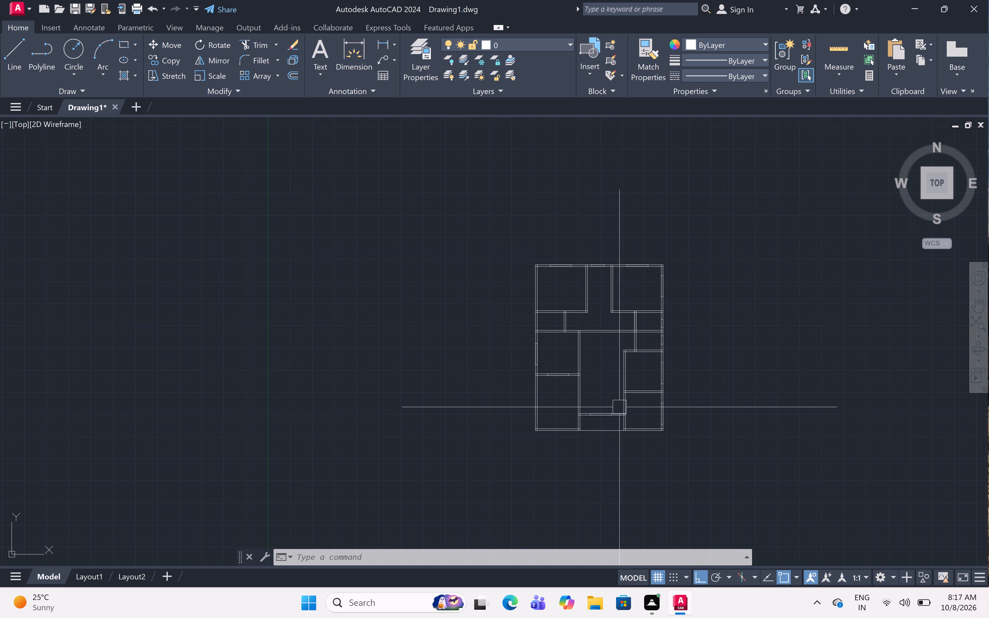
scroll(651, 409, up, 2)
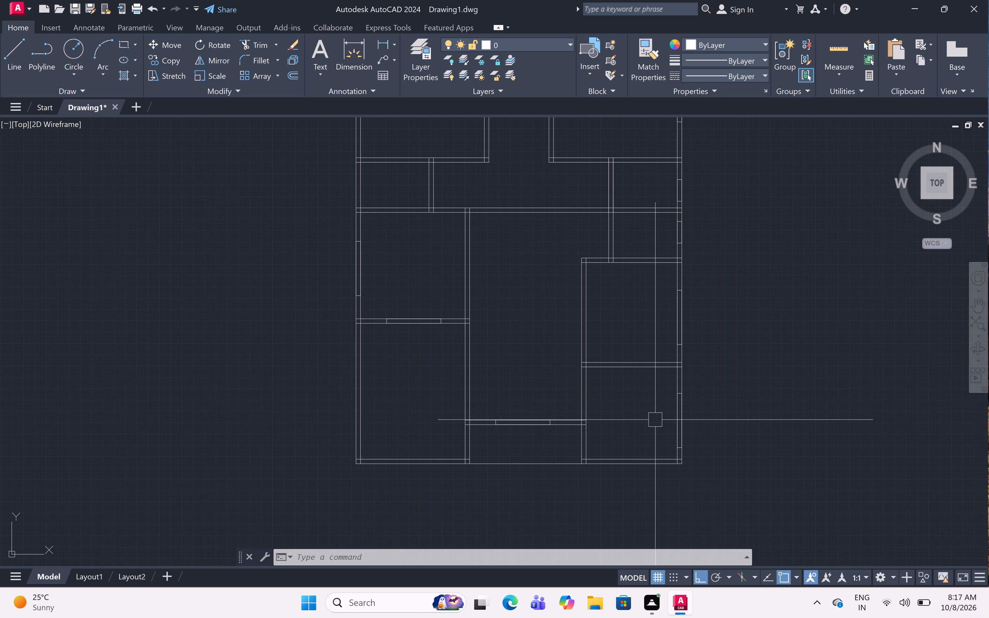
middle_drag(655, 448, 650, 418)
scroll(650, 418, up, 2)
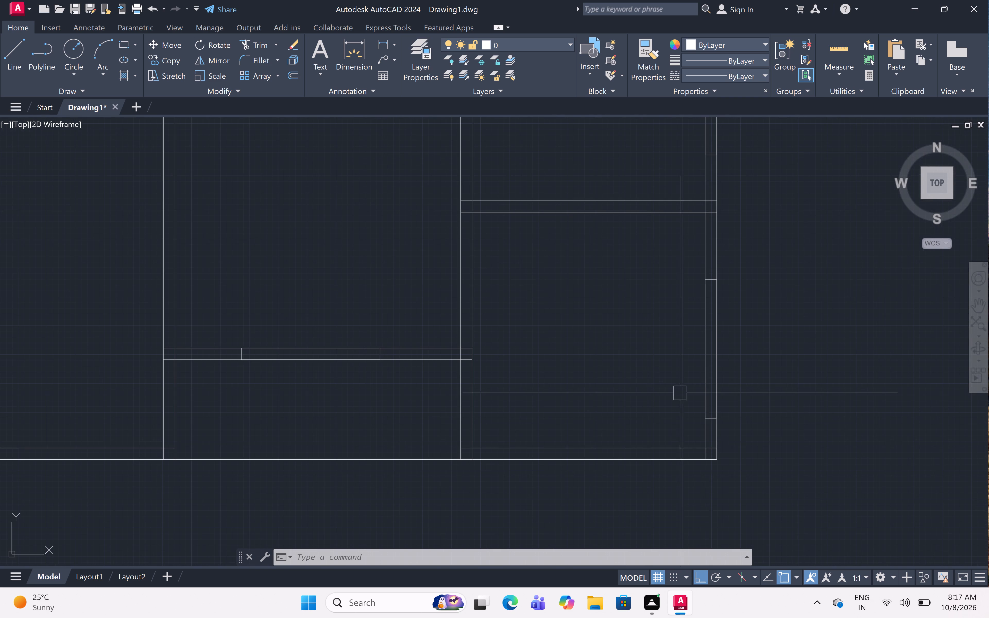
click(706, 379)
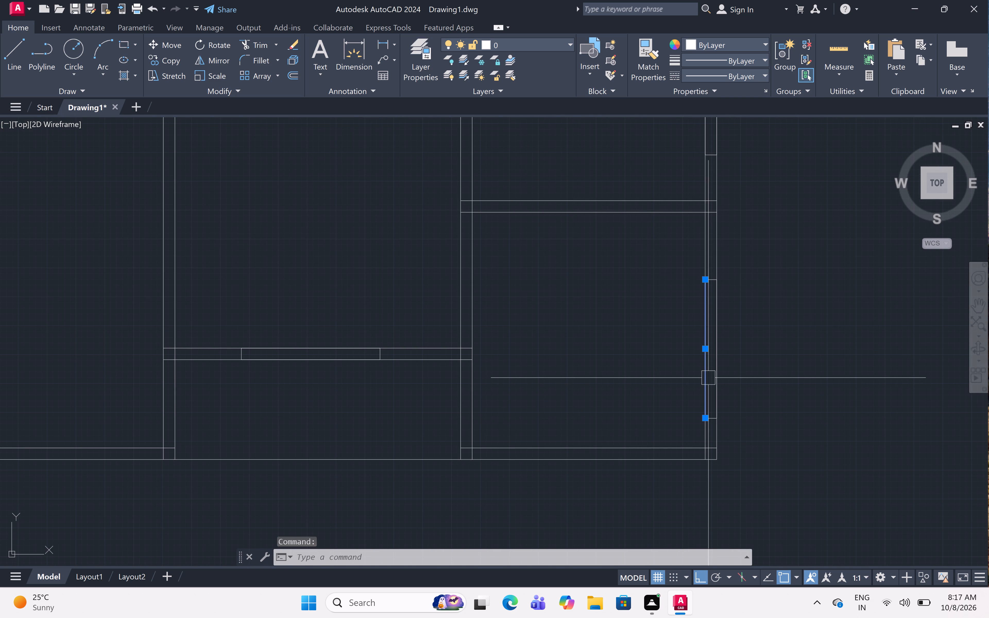
click(716, 378)
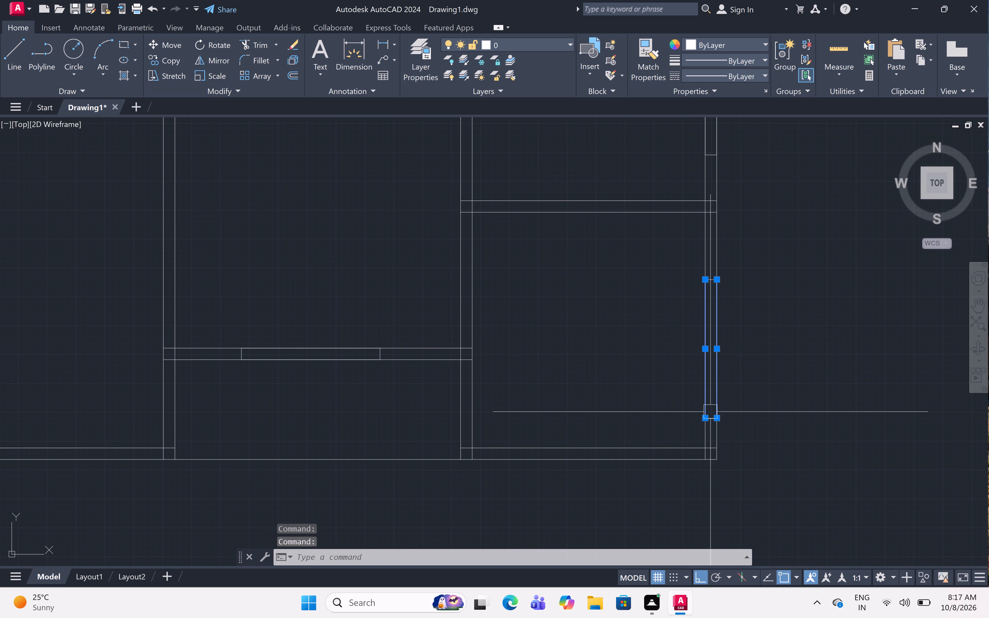
scroll(710, 417, up, 4)
click(714, 425)
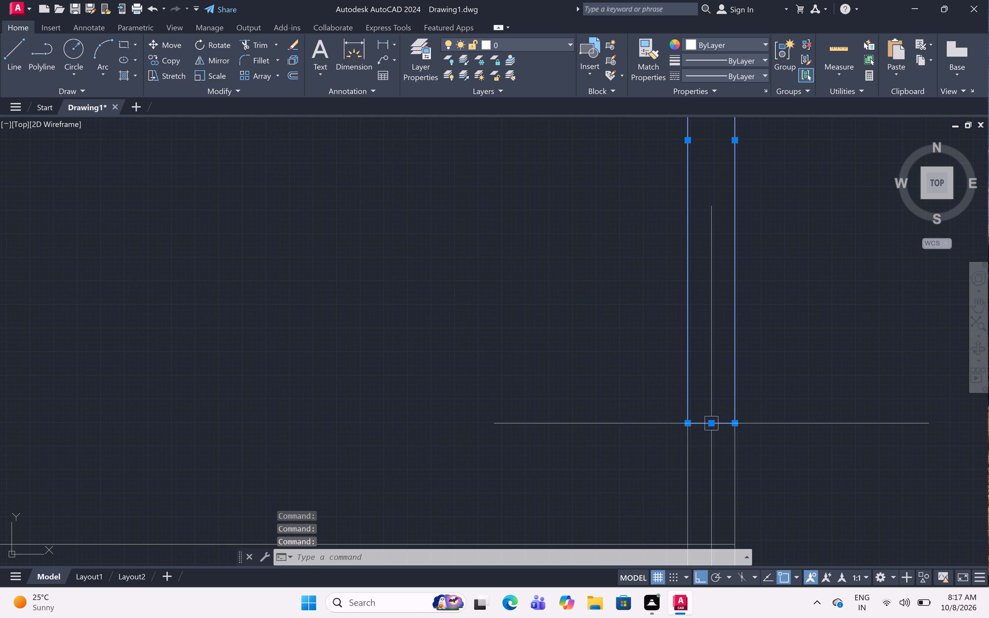
scroll(717, 418, up, 1)
scroll(717, 418, down, 6)
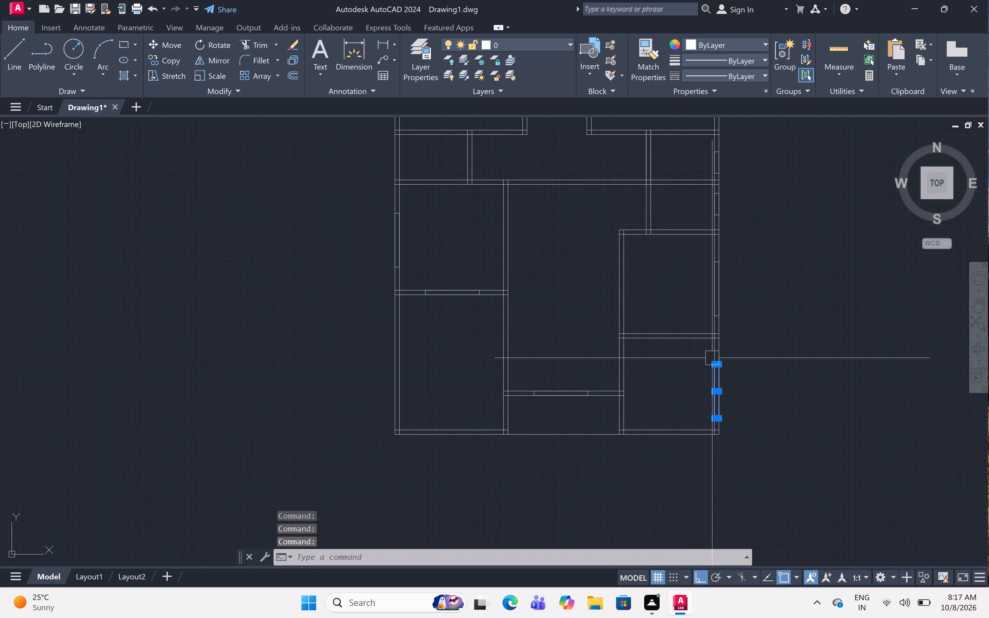
scroll(716, 363, up, 6)
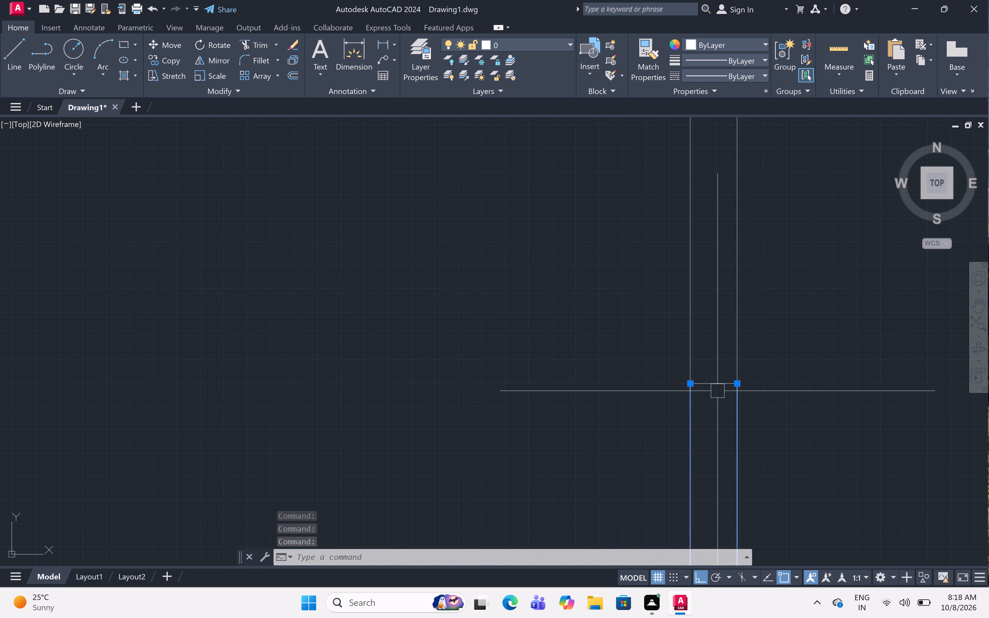
click(718, 387)
scroll(713, 370, down, 6)
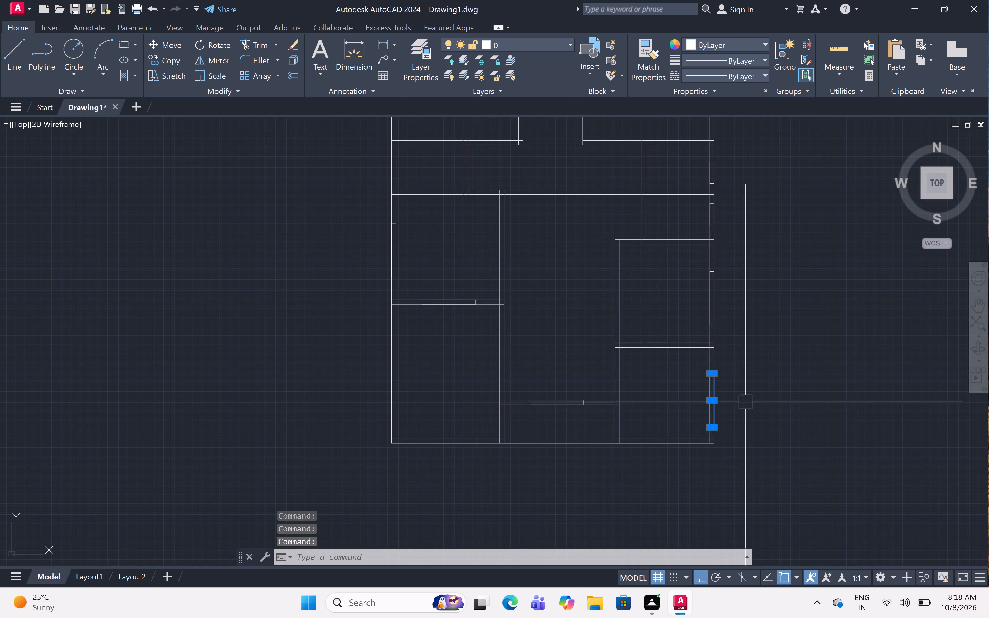
key(Delete)
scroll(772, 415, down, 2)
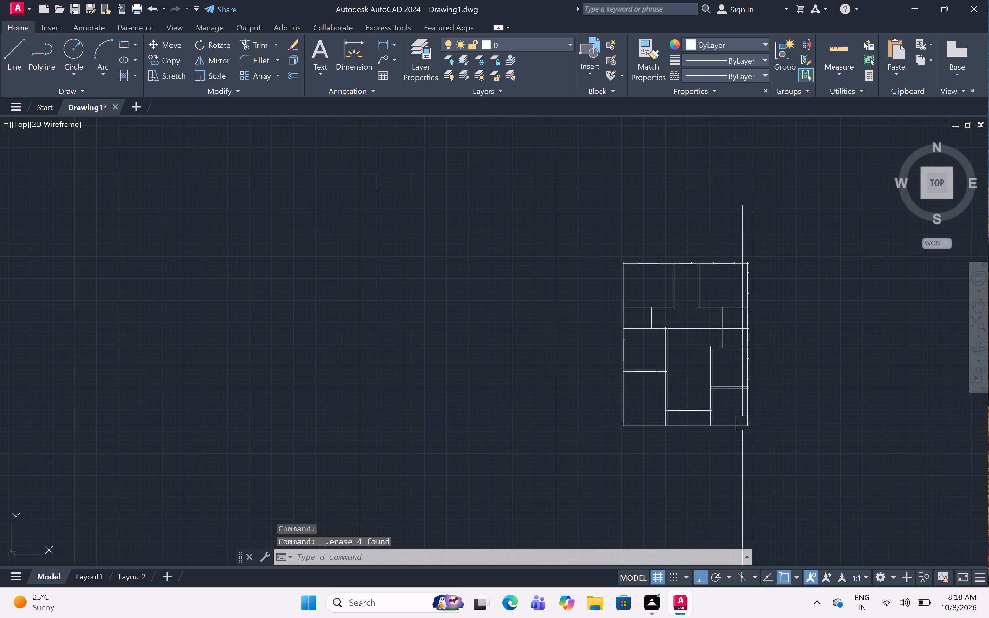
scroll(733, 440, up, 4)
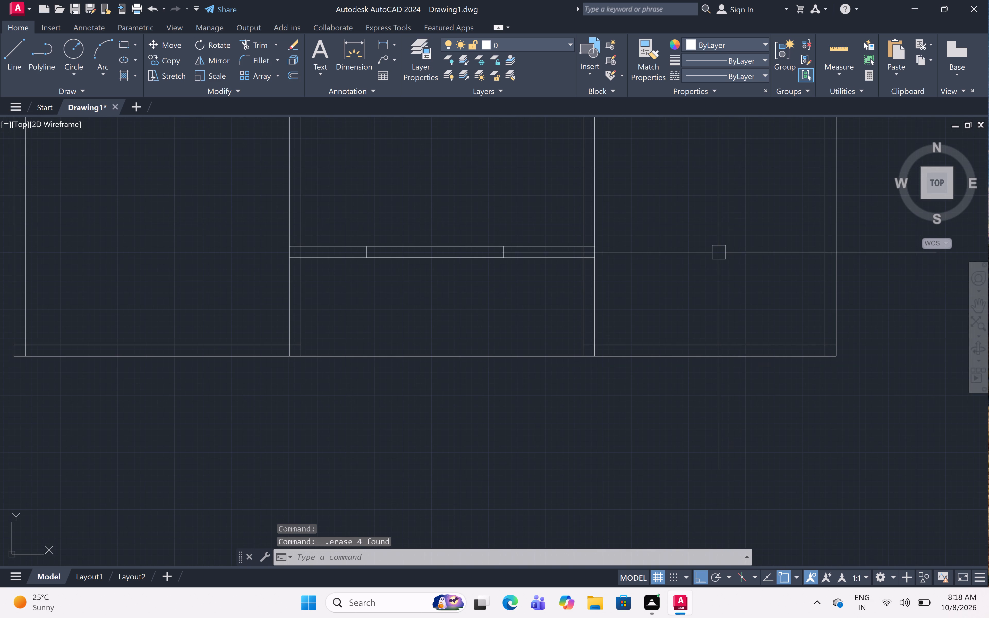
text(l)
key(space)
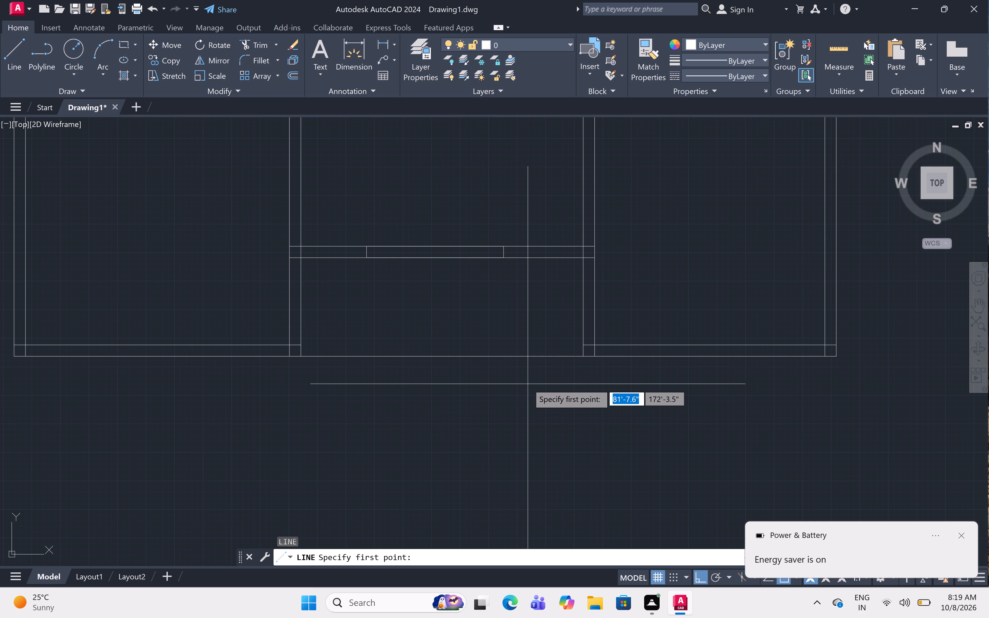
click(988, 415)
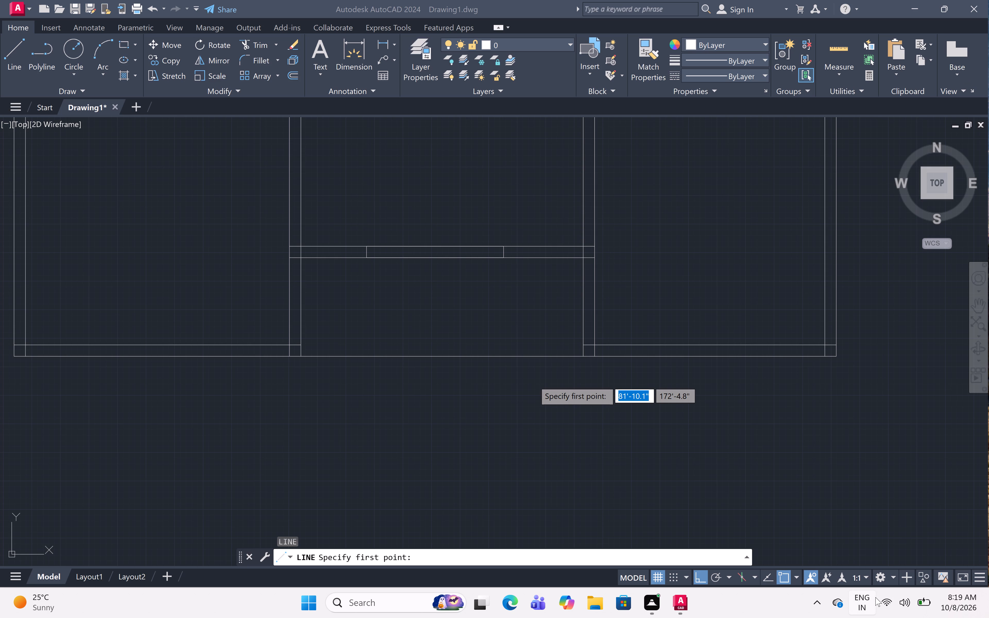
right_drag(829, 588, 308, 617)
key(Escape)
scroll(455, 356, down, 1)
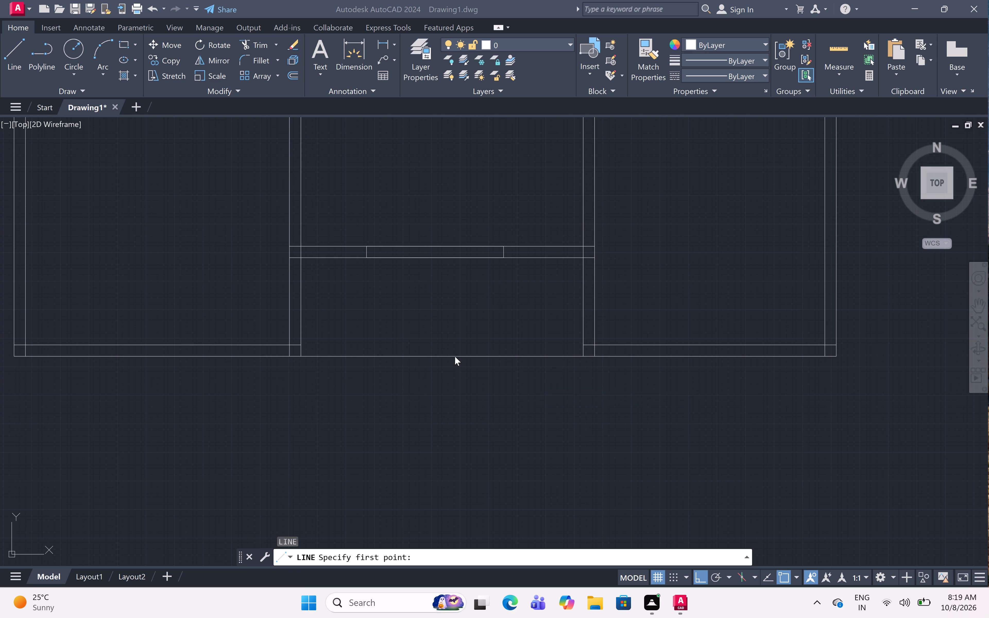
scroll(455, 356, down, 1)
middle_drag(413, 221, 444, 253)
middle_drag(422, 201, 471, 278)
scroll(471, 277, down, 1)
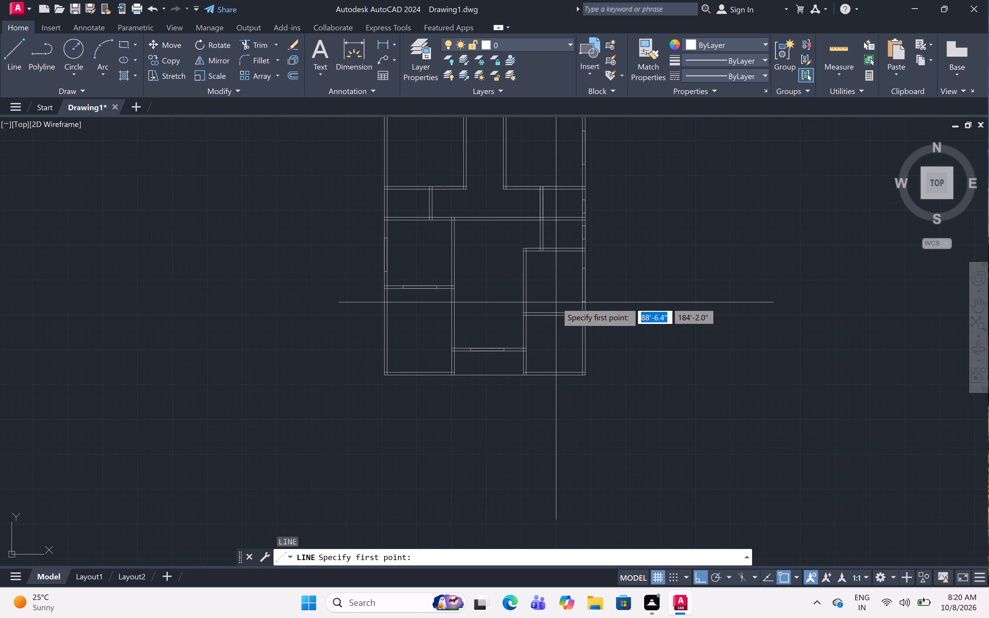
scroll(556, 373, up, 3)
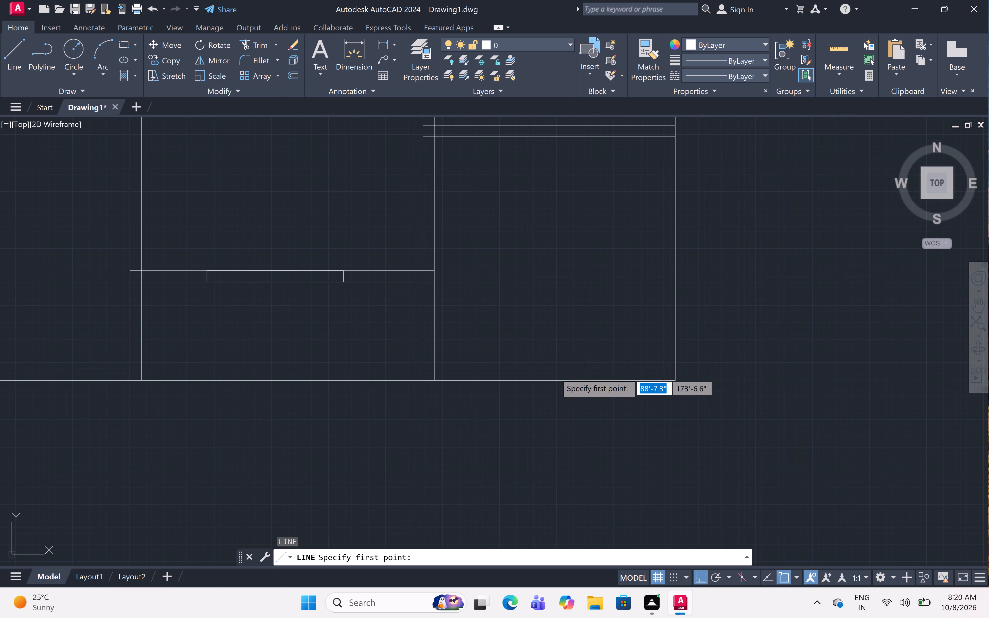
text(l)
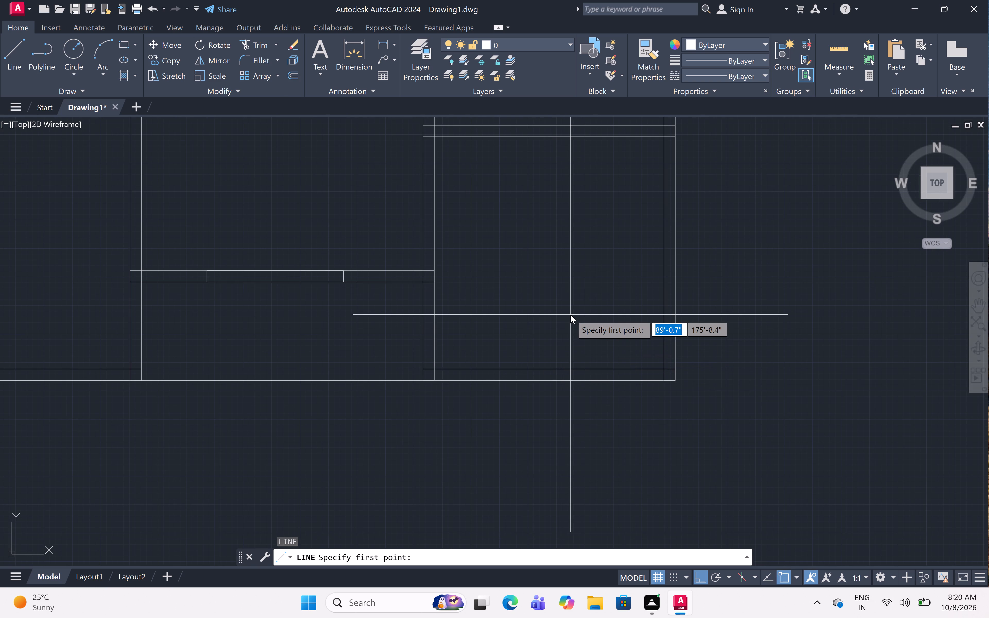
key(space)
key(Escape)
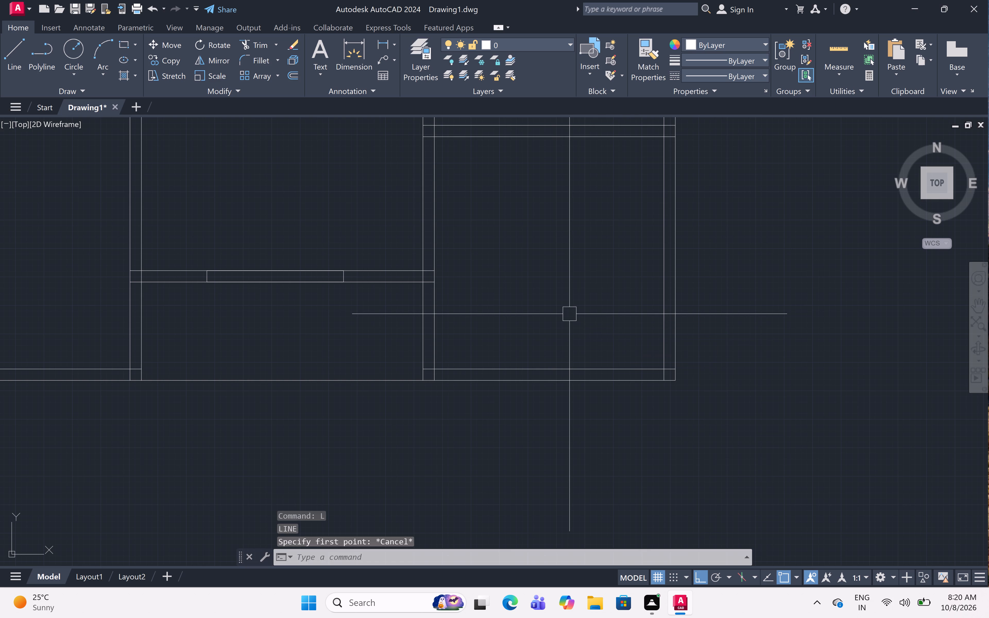
Outline a 5' long segment across the thickness of the south exterior wall of the southeast corner room.
text(l)
key(space)
scroll(507, 379, up, 2)
scroll(518, 356, down, 1)
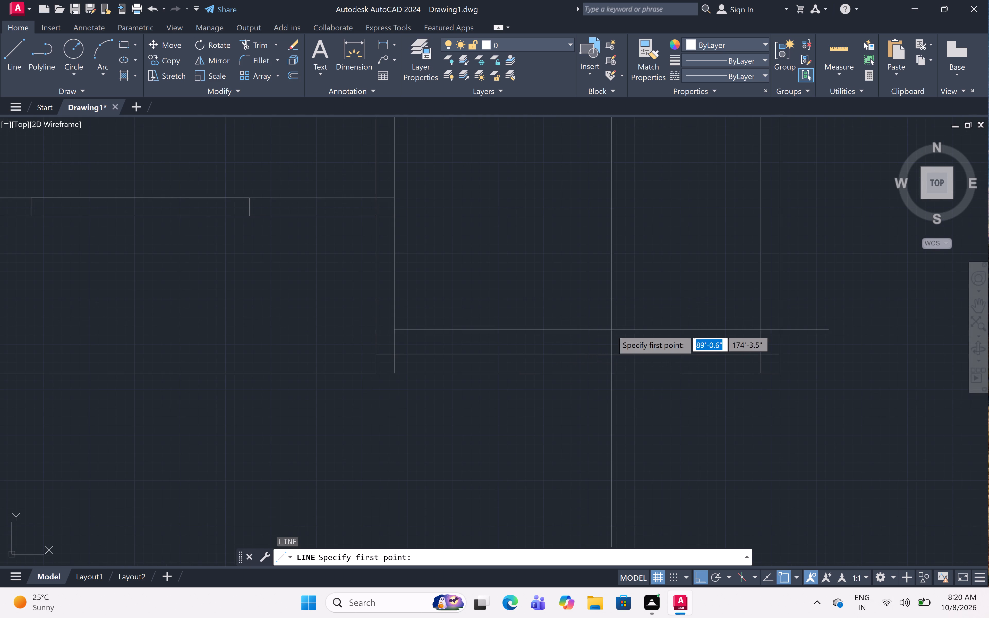
scroll(629, 324, up, 1)
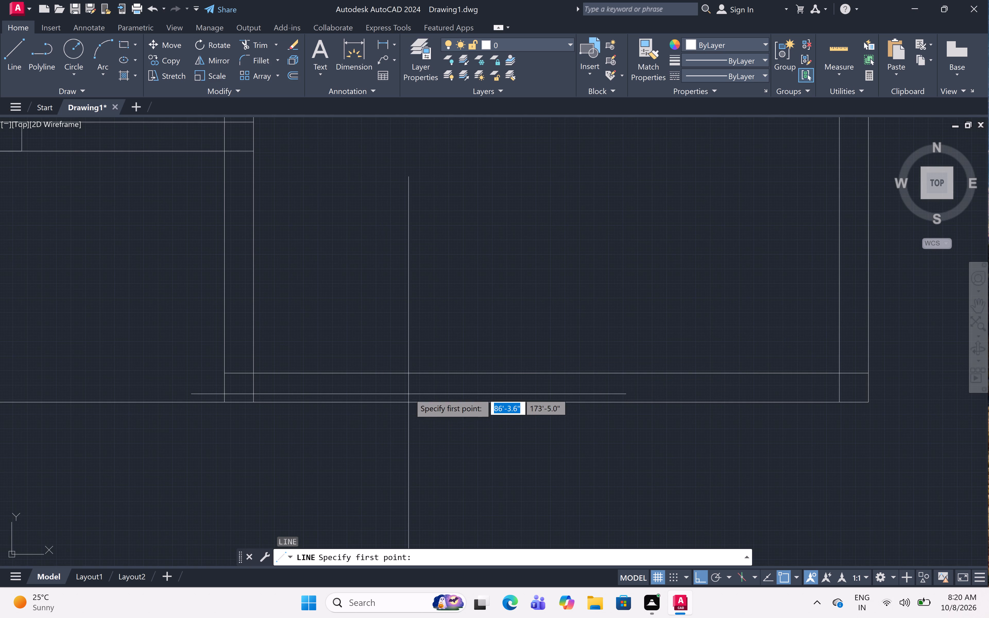
click(416, 374)
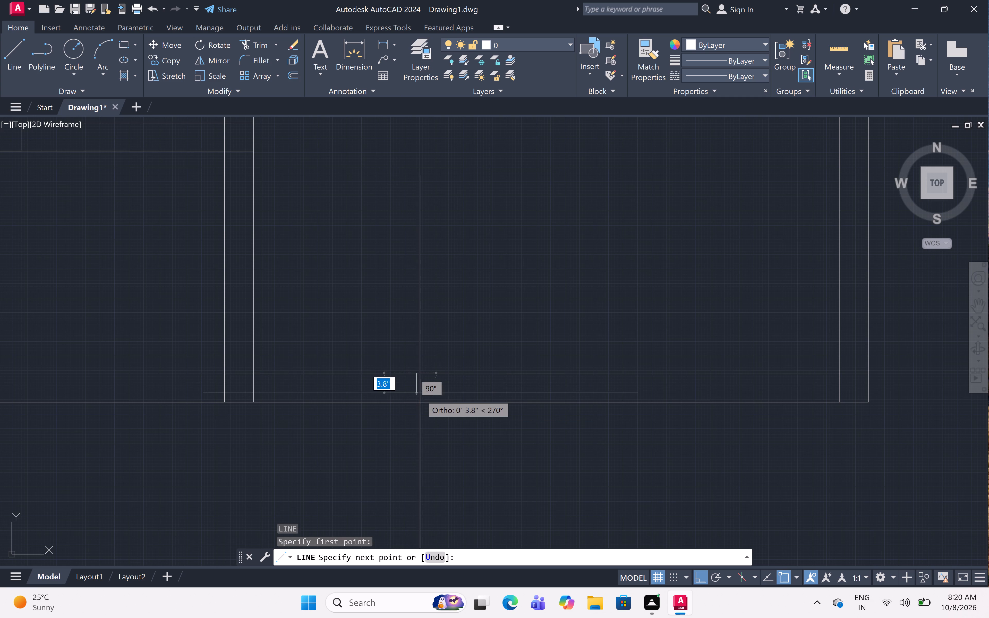
click(416, 401)
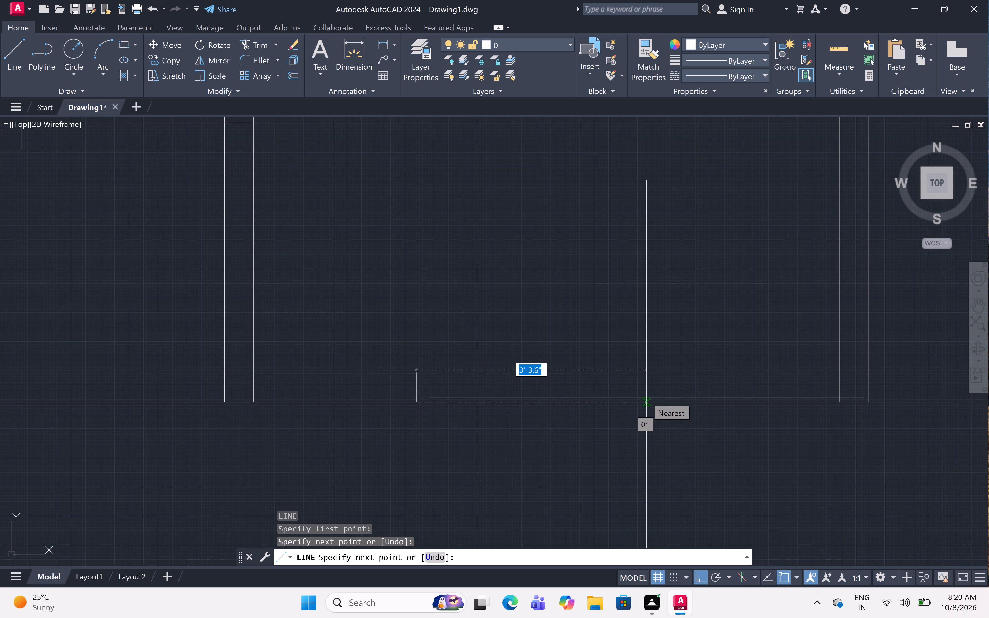
text(5')
key(space)
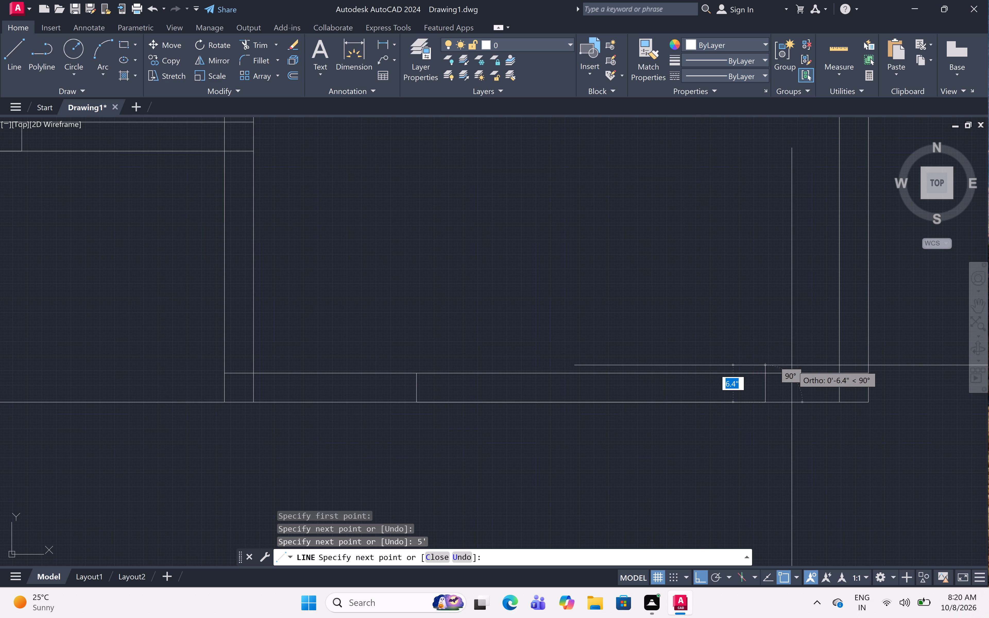
click(766, 371)
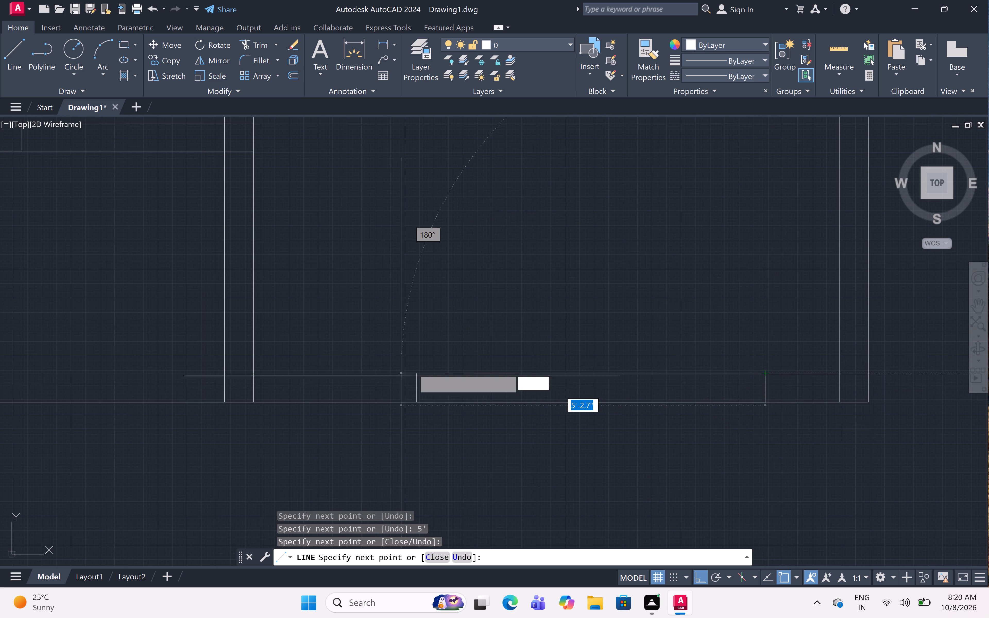
click(414, 375)
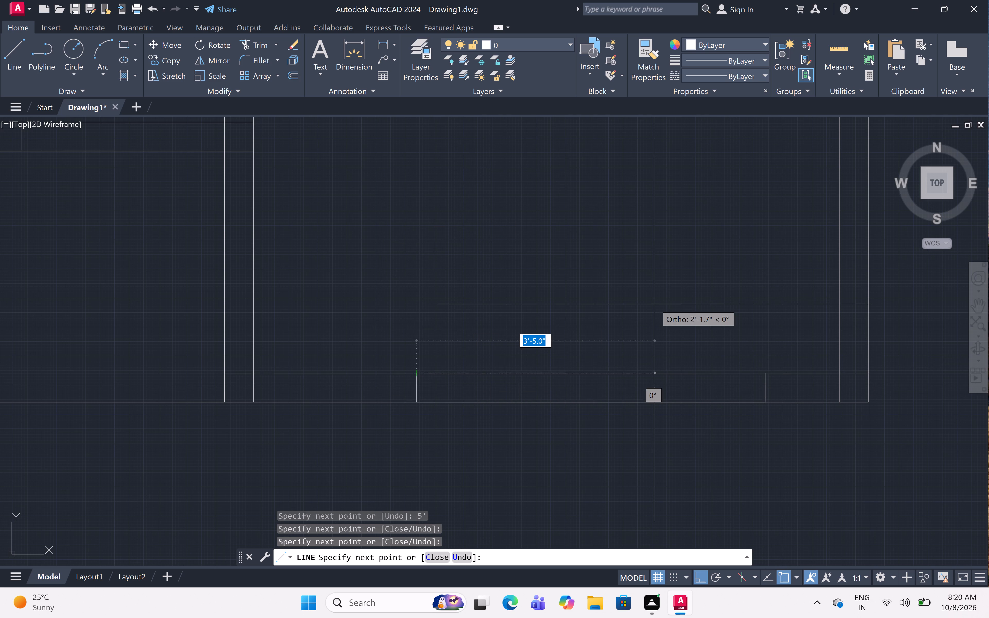
Move the four-line 5' segment outline east along the partition at the south end of the central room.
key(Escape)
scroll(656, 302, down, 4)
middle_drag(695, 240, 768, 333)
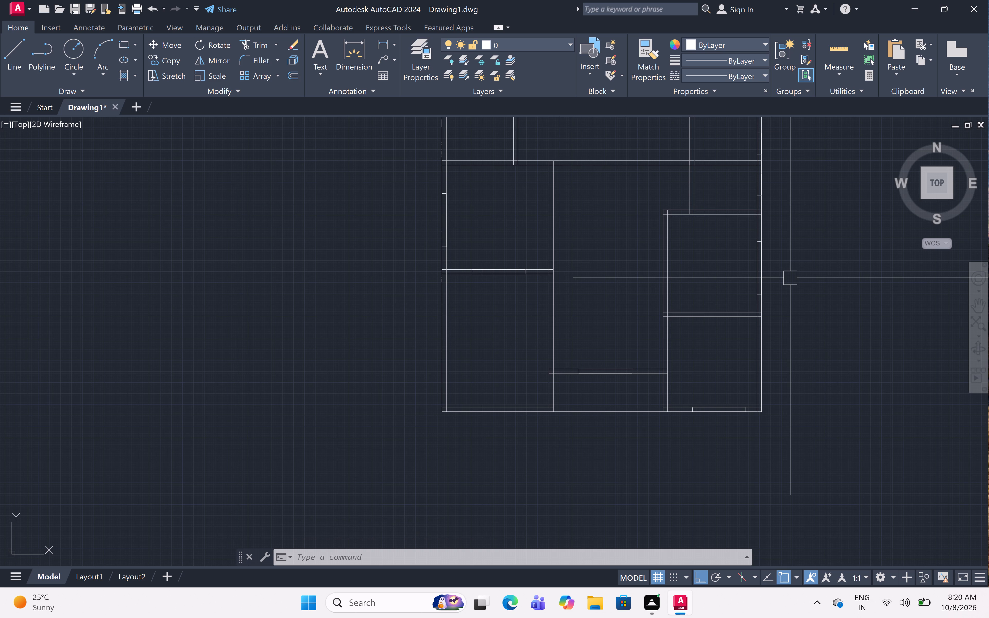
scroll(616, 366, up, 4)
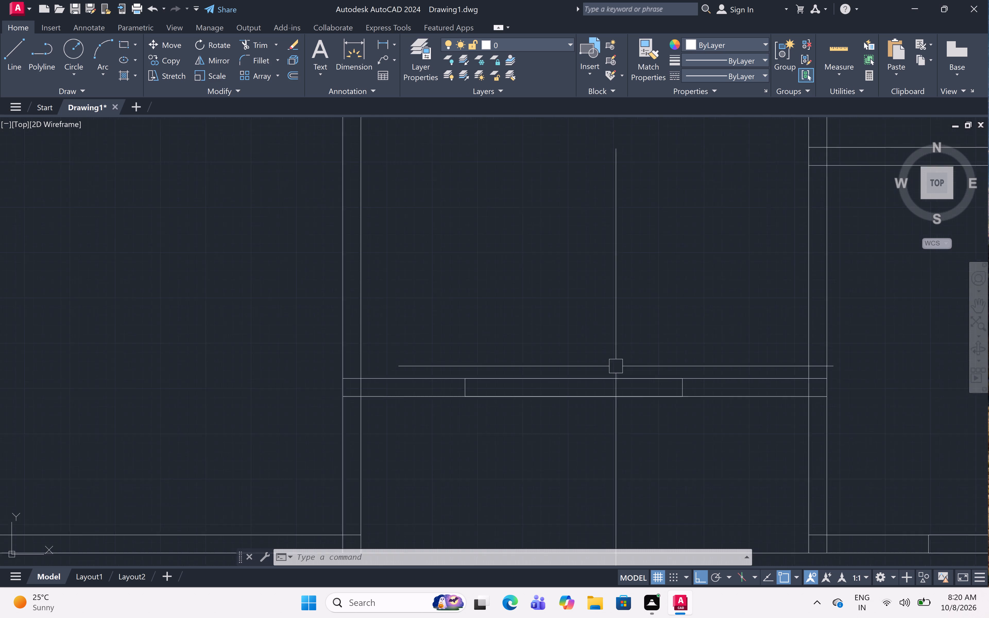
click(610, 387)
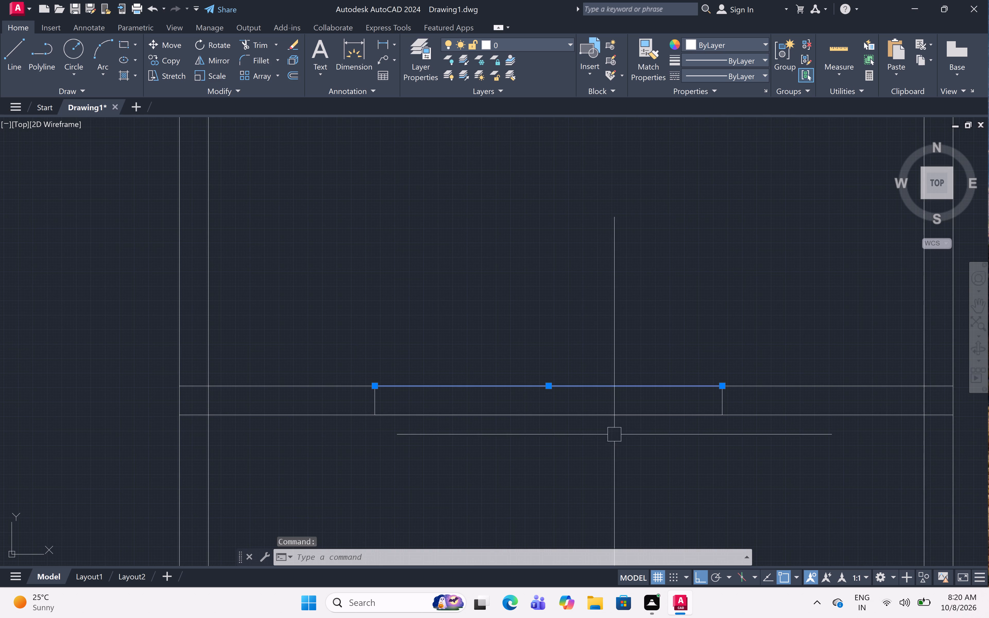
click(614, 415)
scroll(718, 393, up, 4)
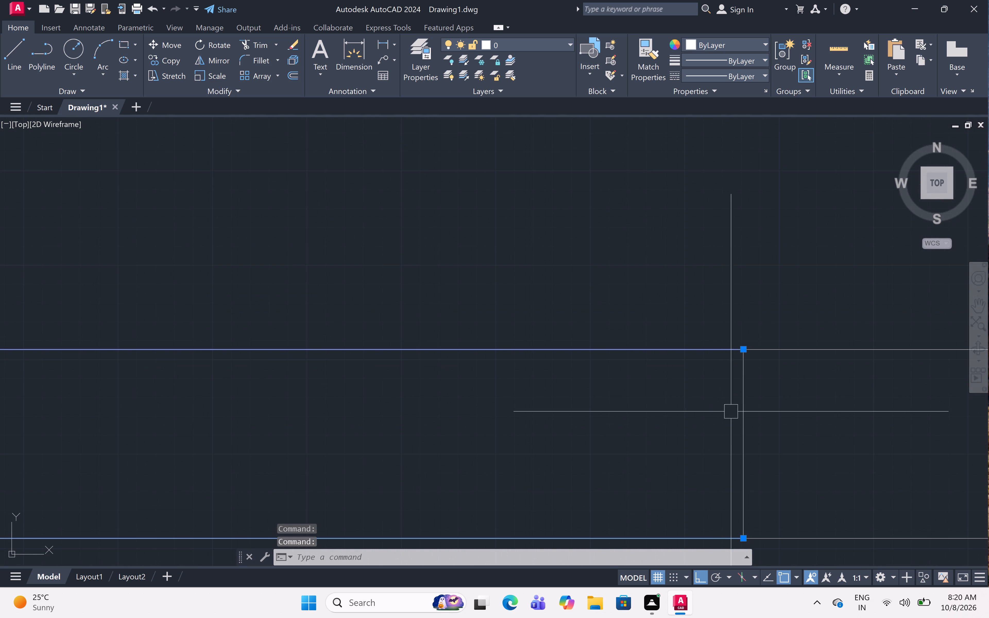
click(741, 422)
scroll(726, 314, down, 7)
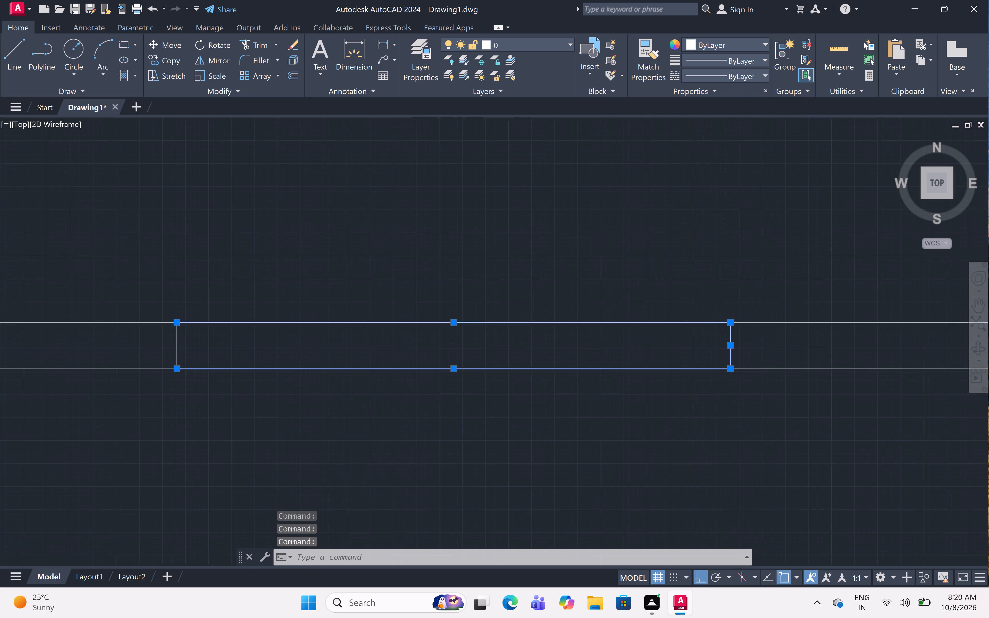
scroll(591, 321, up, 7)
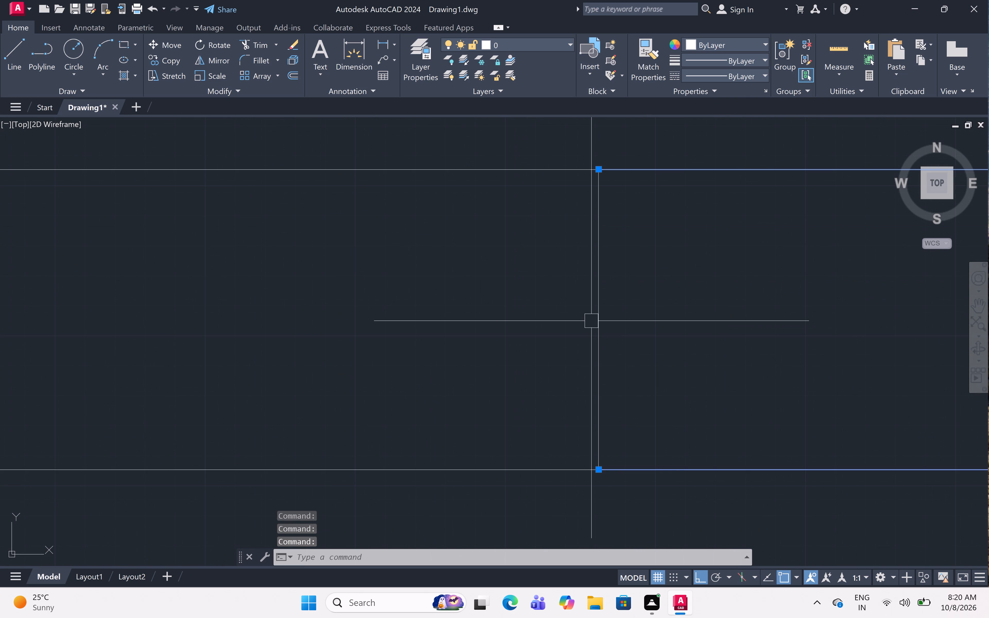
click(599, 319)
scroll(599, 319, down, 7)
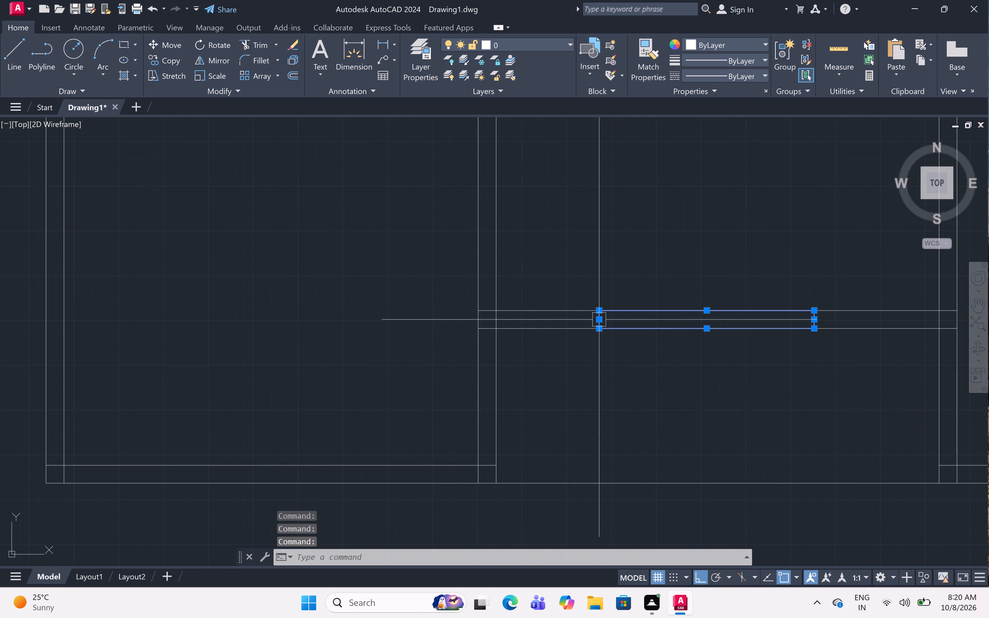
key(m)
key(space)
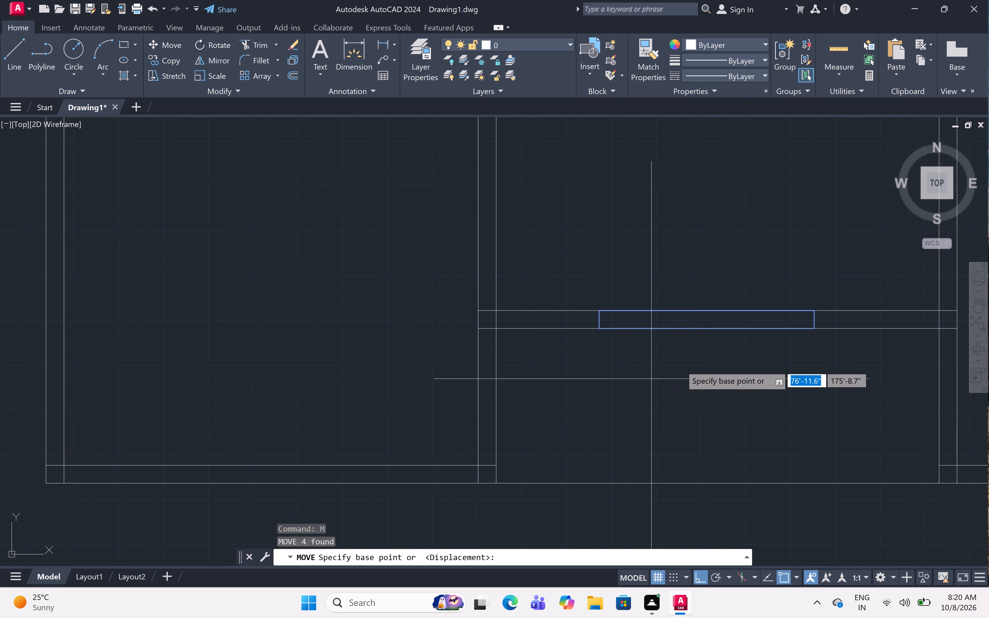
click(811, 328)
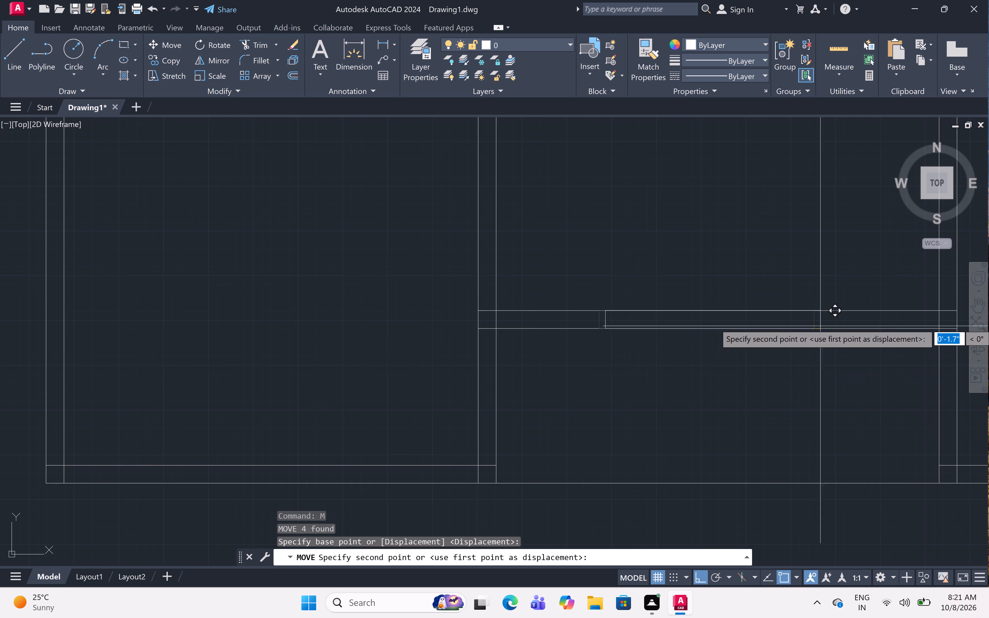
click(895, 327)
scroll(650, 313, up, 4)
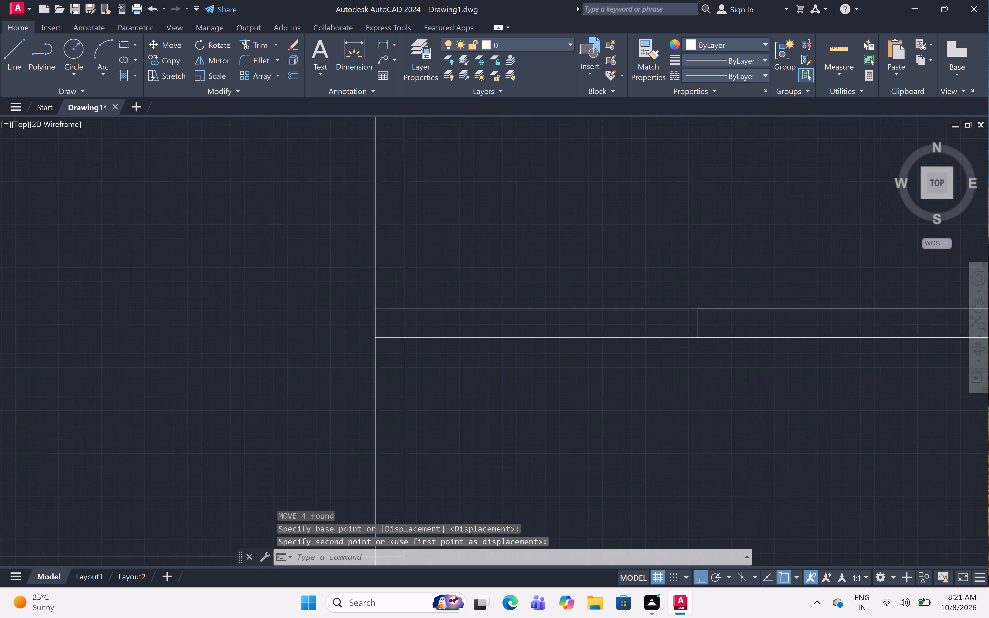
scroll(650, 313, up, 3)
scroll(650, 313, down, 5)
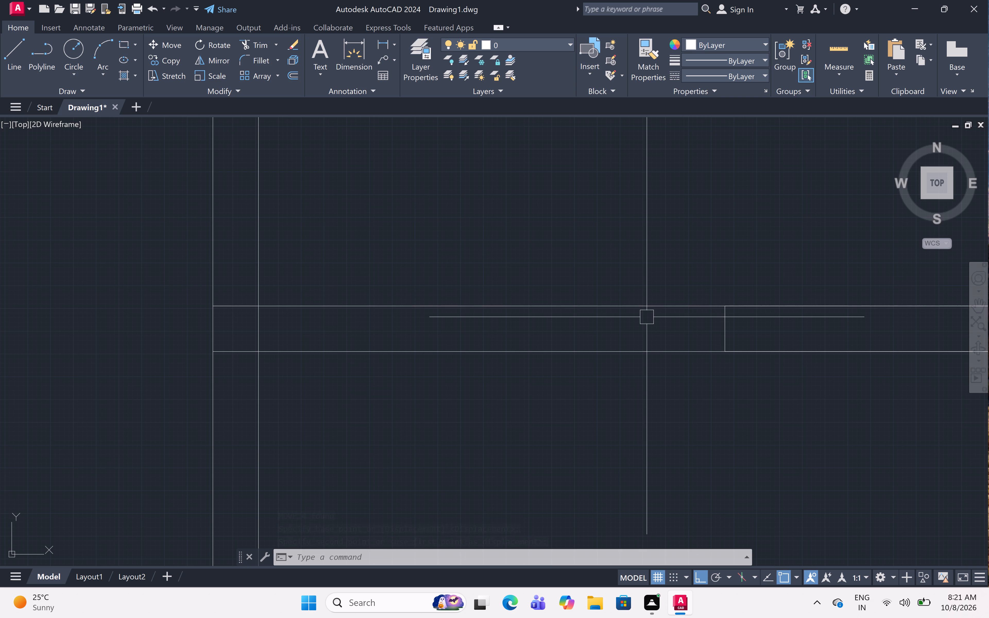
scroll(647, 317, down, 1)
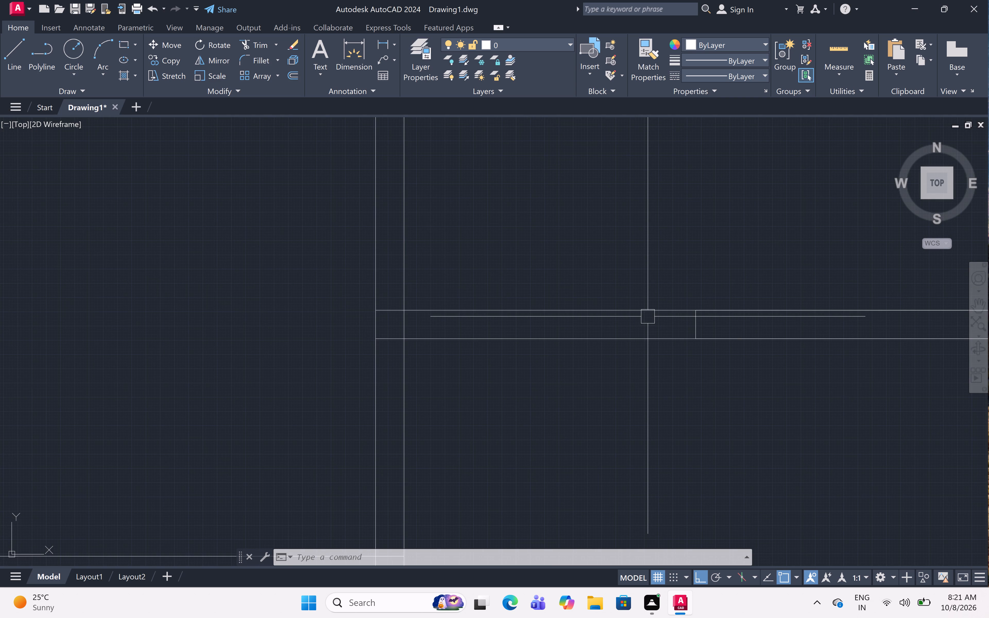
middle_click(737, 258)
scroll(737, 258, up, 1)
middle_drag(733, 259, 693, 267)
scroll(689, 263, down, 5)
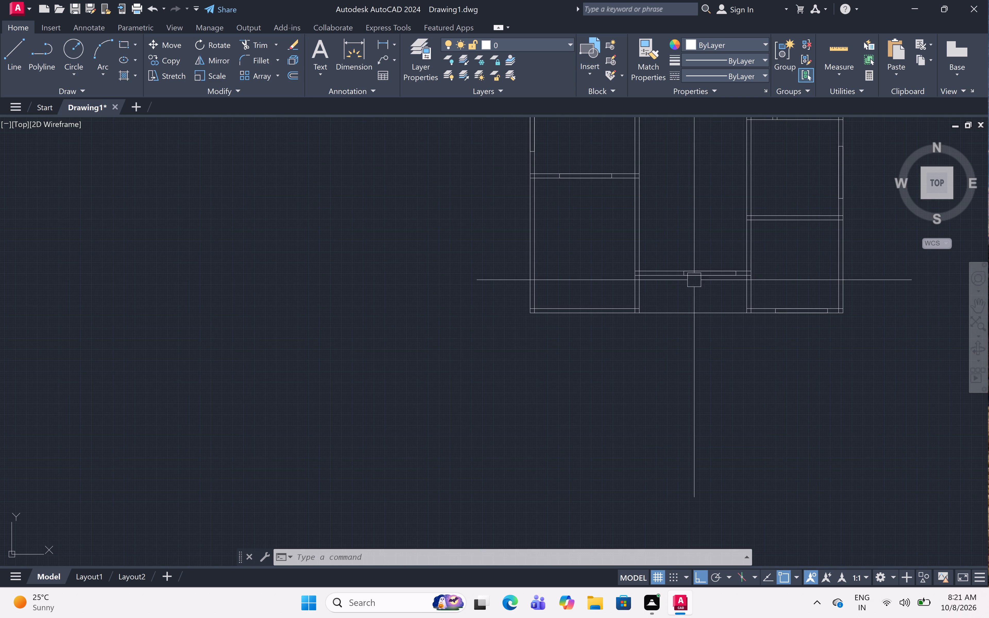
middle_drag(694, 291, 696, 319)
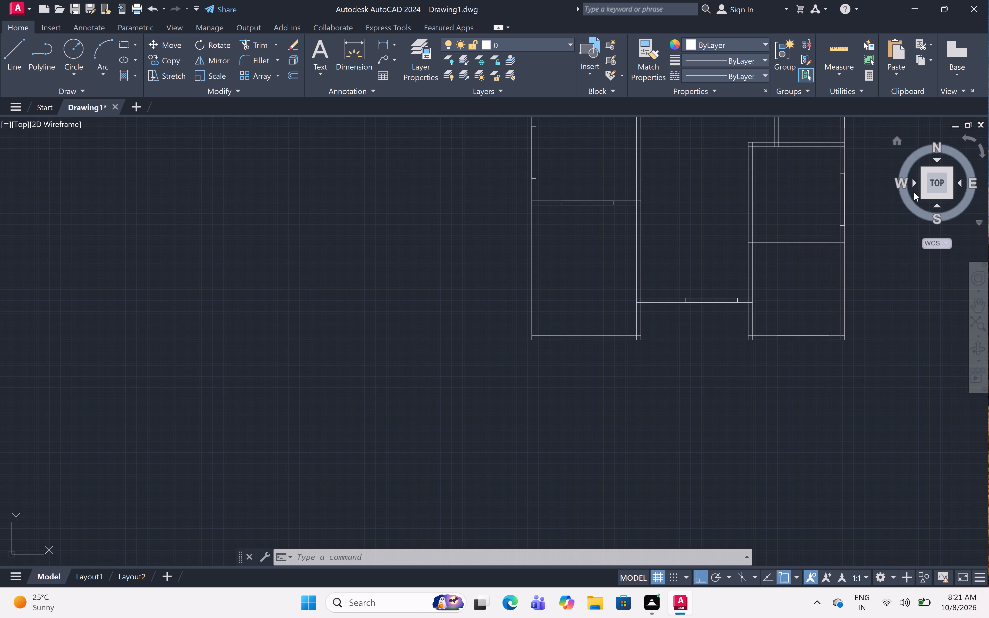
Mark a 3' opening at the south end of the northwest room's east partition, with a line across the partition's thickness.
scroll(695, 180, down, 3)
middle_drag(695, 180, 703, 211)
scroll(691, 176, up, 6)
scroll(691, 176, down, 1)
middle_drag(724, 212, 717, 339)
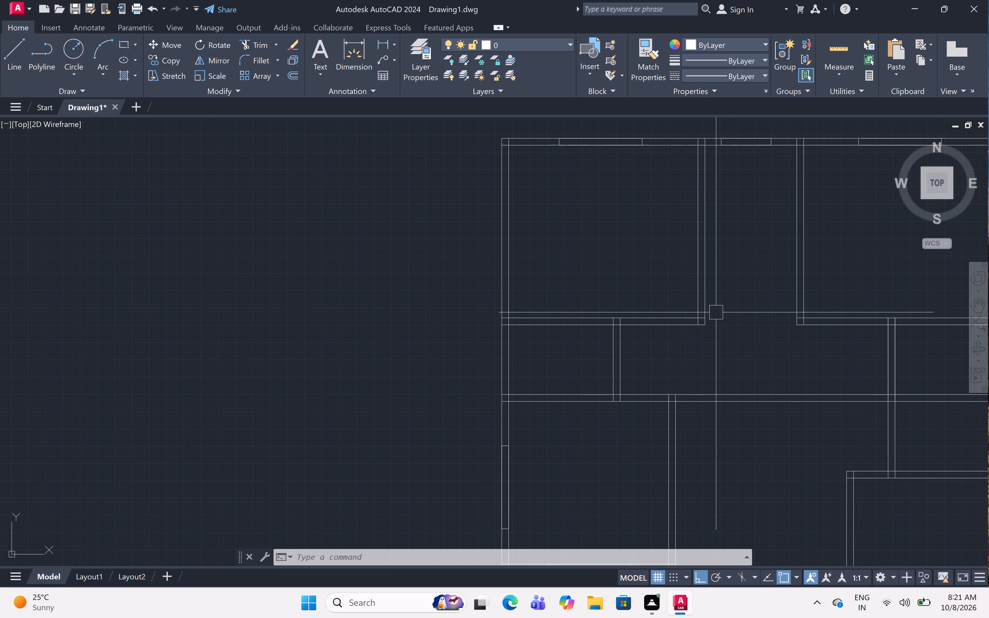
scroll(717, 328, up, 2)
scroll(719, 312, down, 2)
middle_drag(721, 295, 722, 342)
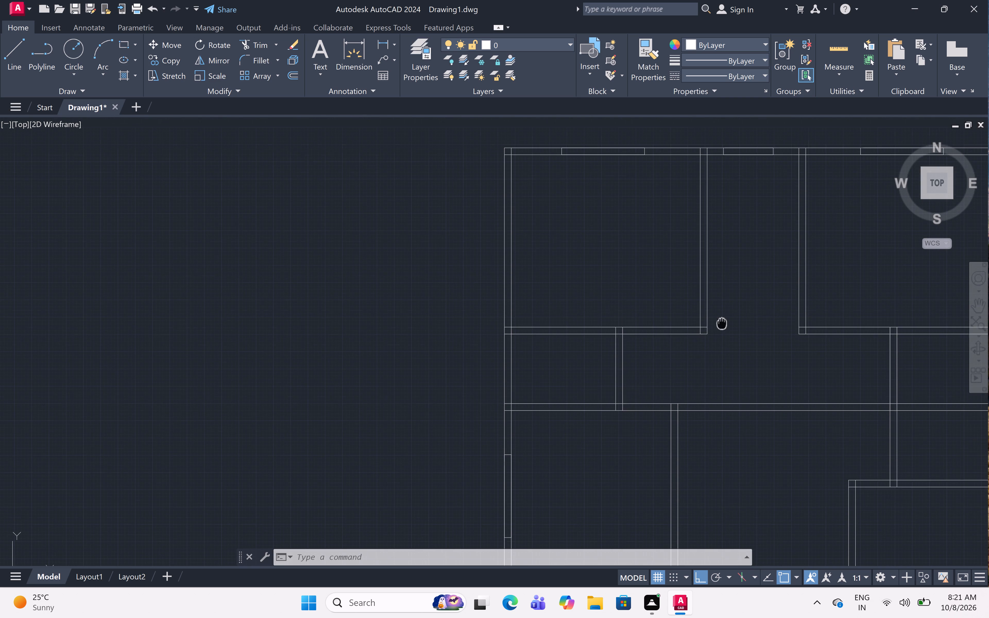
text(l)
key(space)
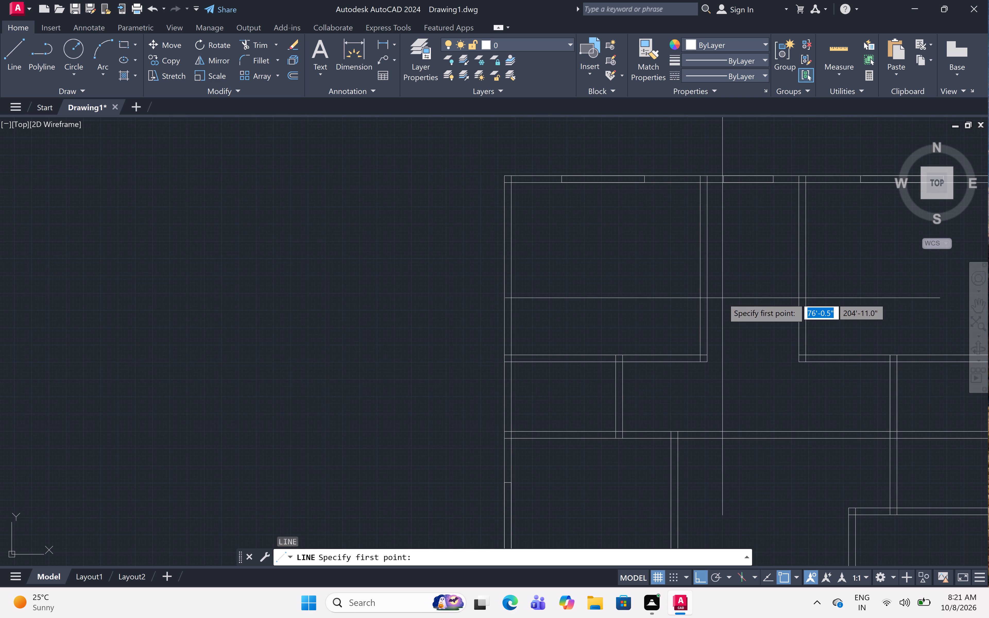
scroll(713, 298, up, 2)
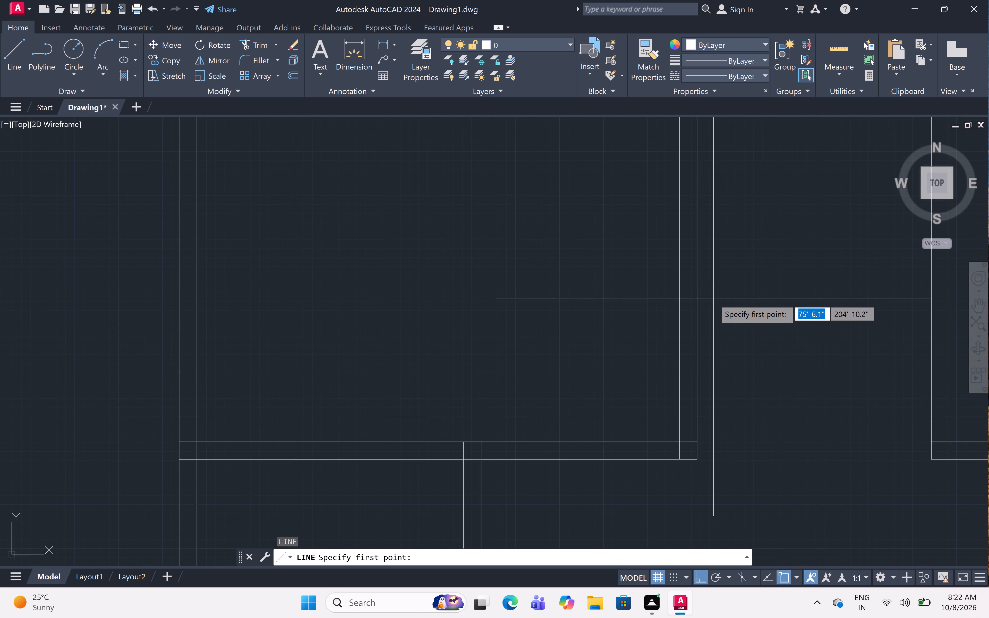
scroll(713, 299, down, 4)
scroll(717, 320, up, 2)
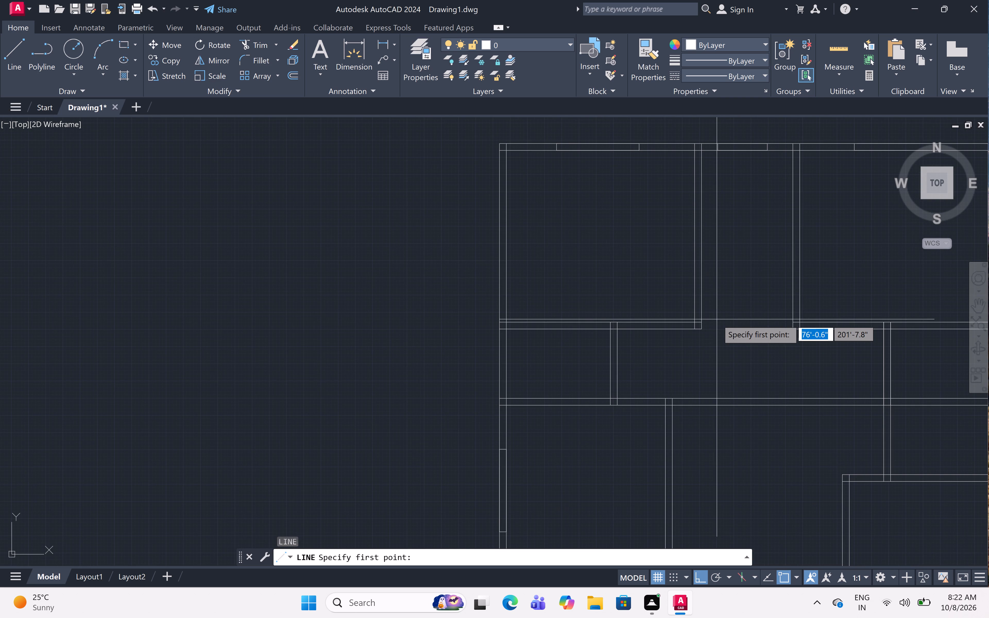
scroll(714, 311, up, 2)
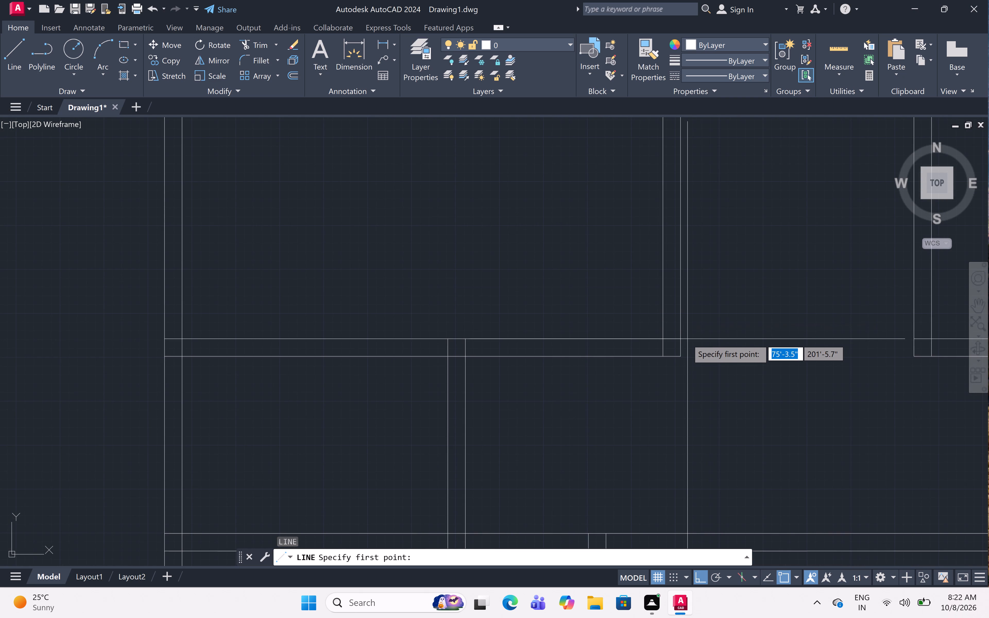
click(683, 338)
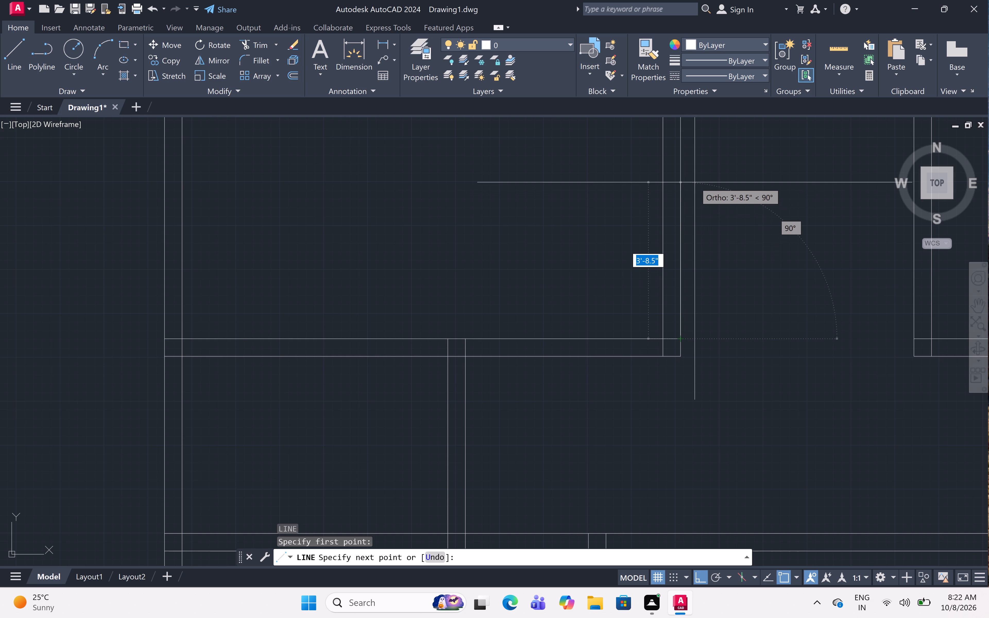
text(3')
key(space)
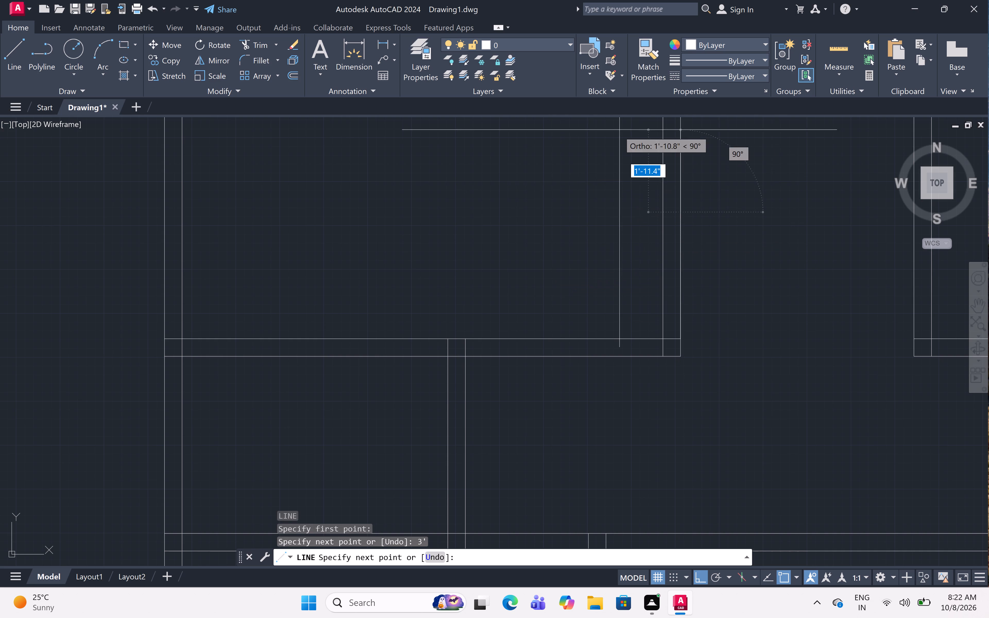
click(664, 215)
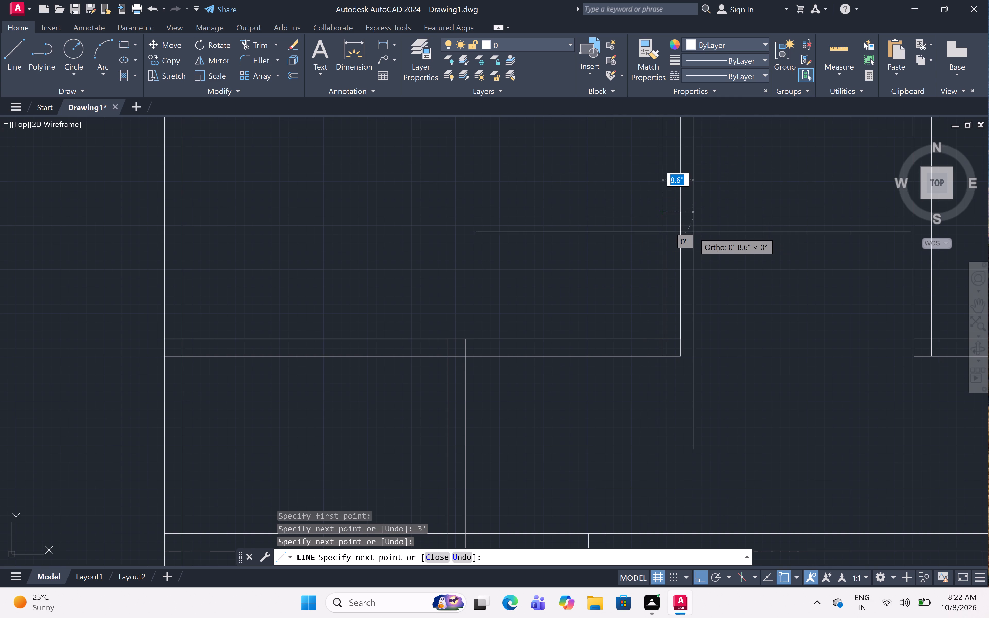
key(Escape)
Trim both faces of the northwest room's east partition to clear the marked 3' opening.
text(tr)
key(space)
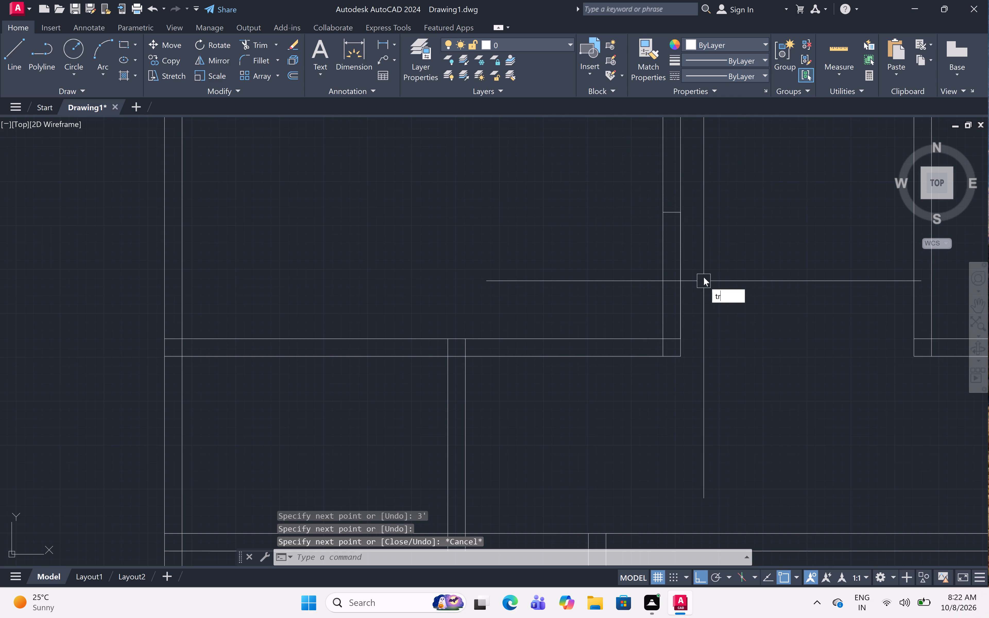
click(604, 281)
click(726, 246)
scroll(725, 246, down, 4)
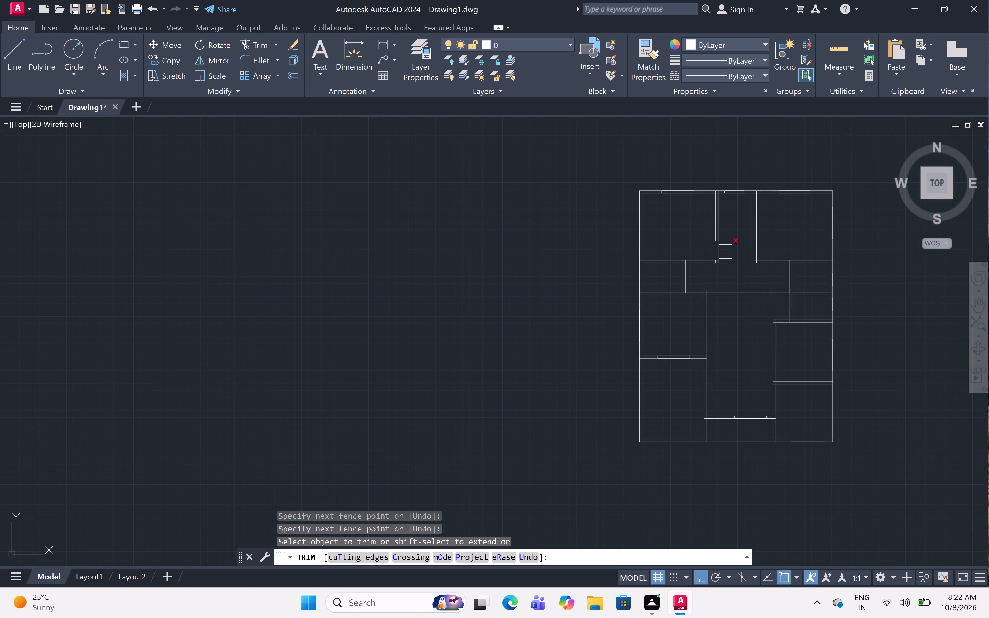
middle_drag(746, 280, 634, 310)
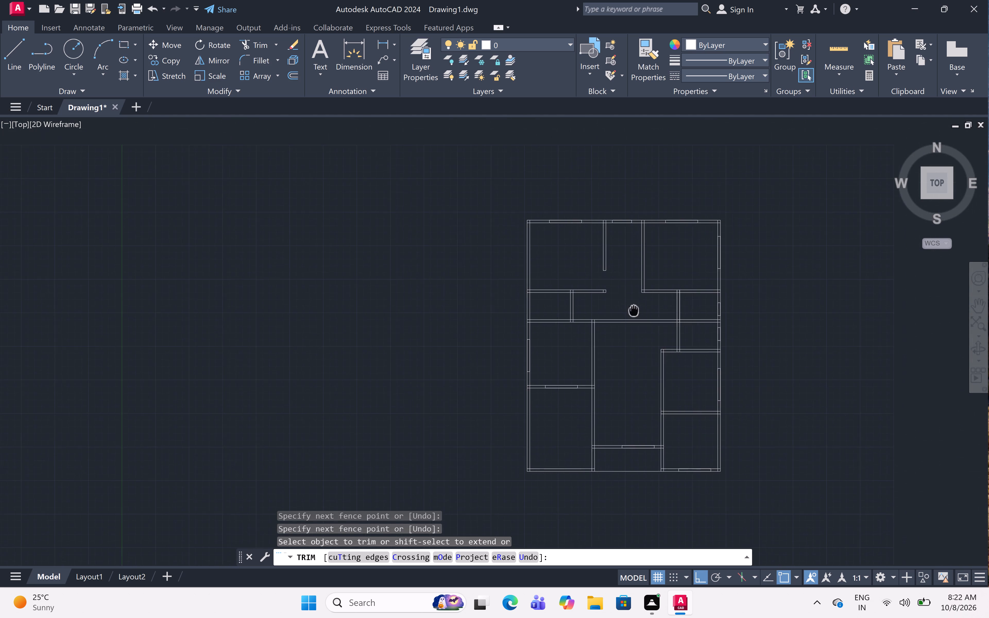
middle_drag(634, 310, 592, 338)
scroll(610, 324, up, 2)
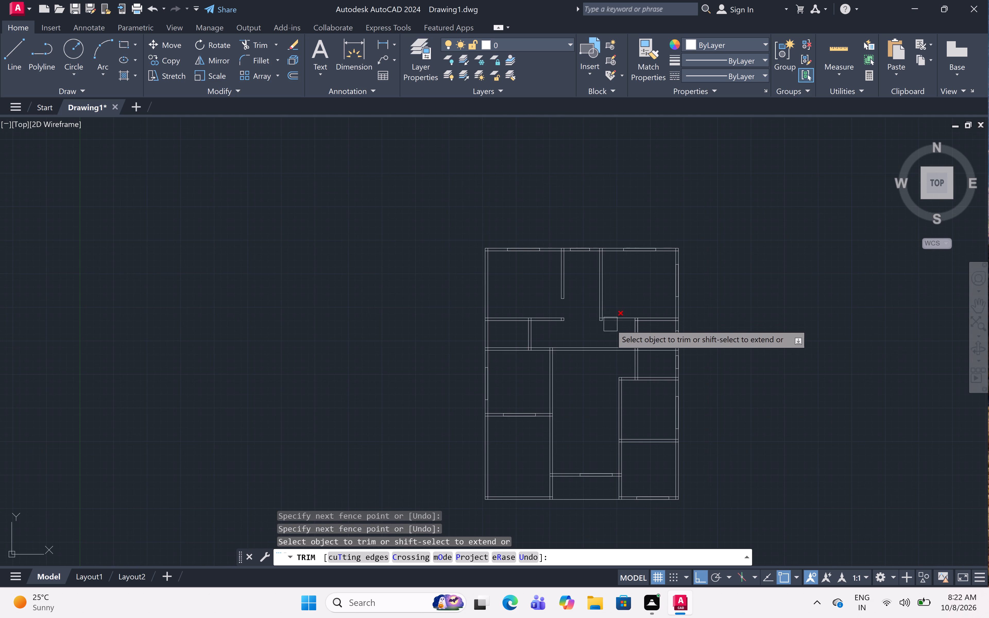
scroll(610, 324, up, 2)
key(Escape)
Mark a 3' opening at the west end of the northeast room's south partition, with a line across the partition's thickness.
text(l)
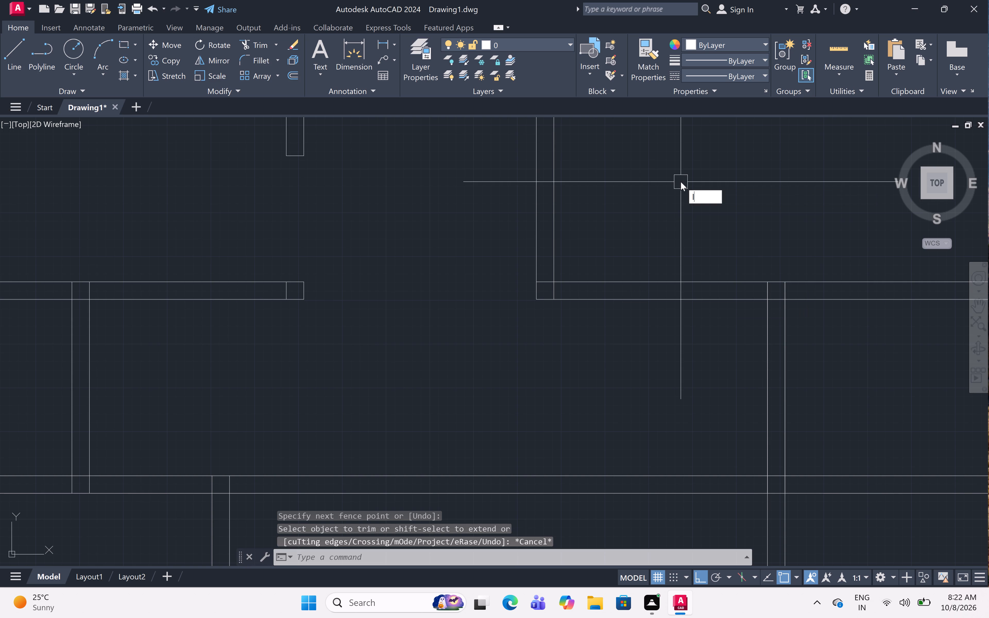
key(space)
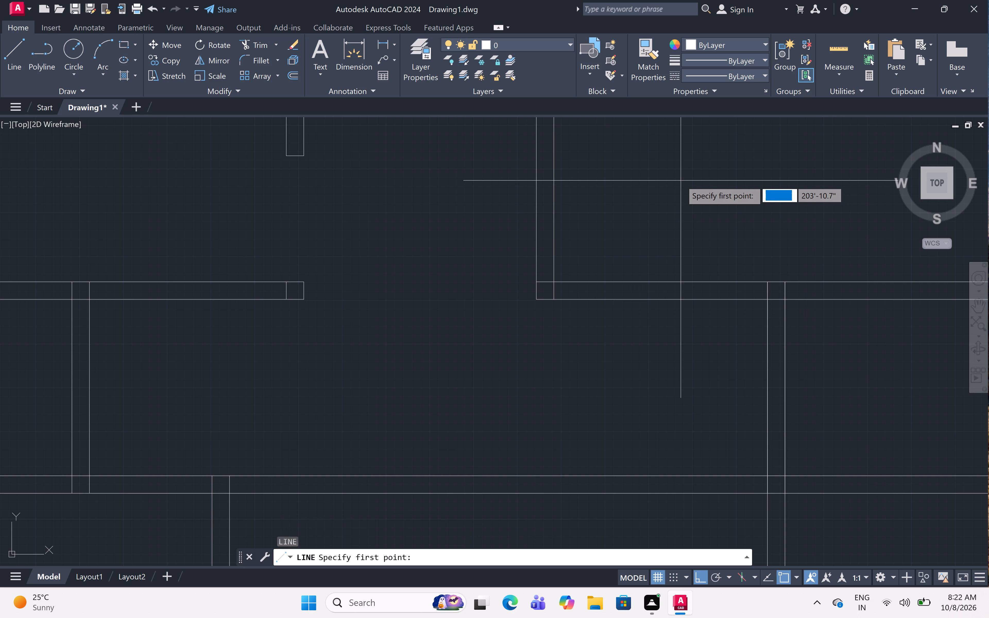
click(556, 278)
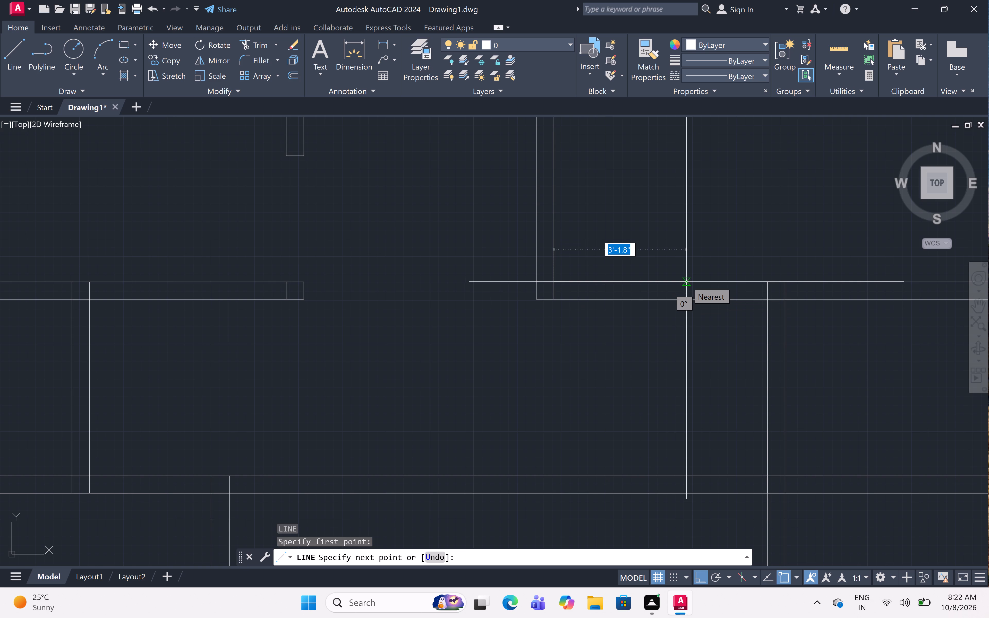
text(3')
key(space)
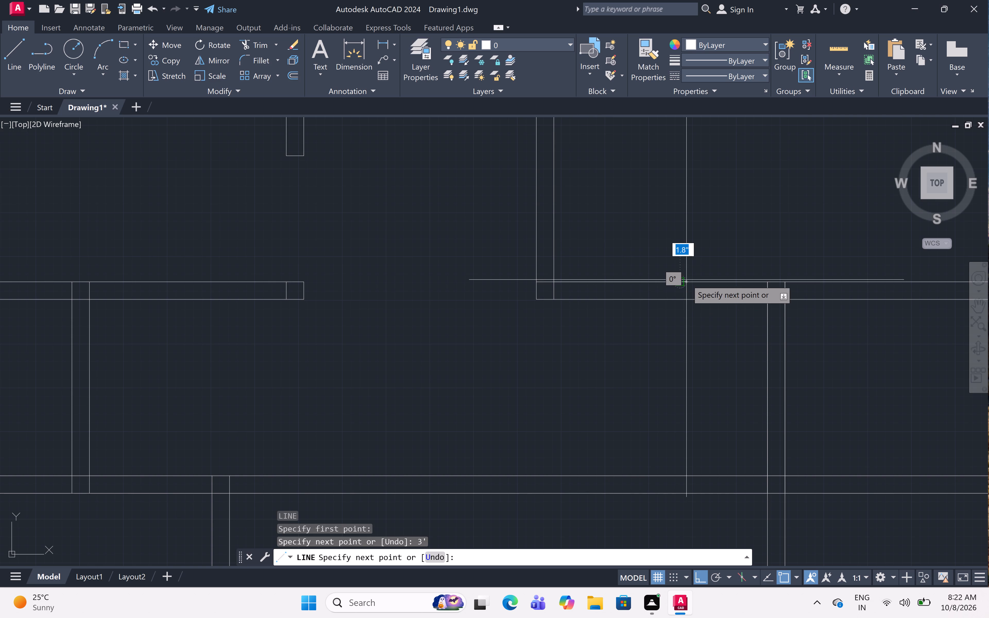
click(678, 301)
key(Escape)
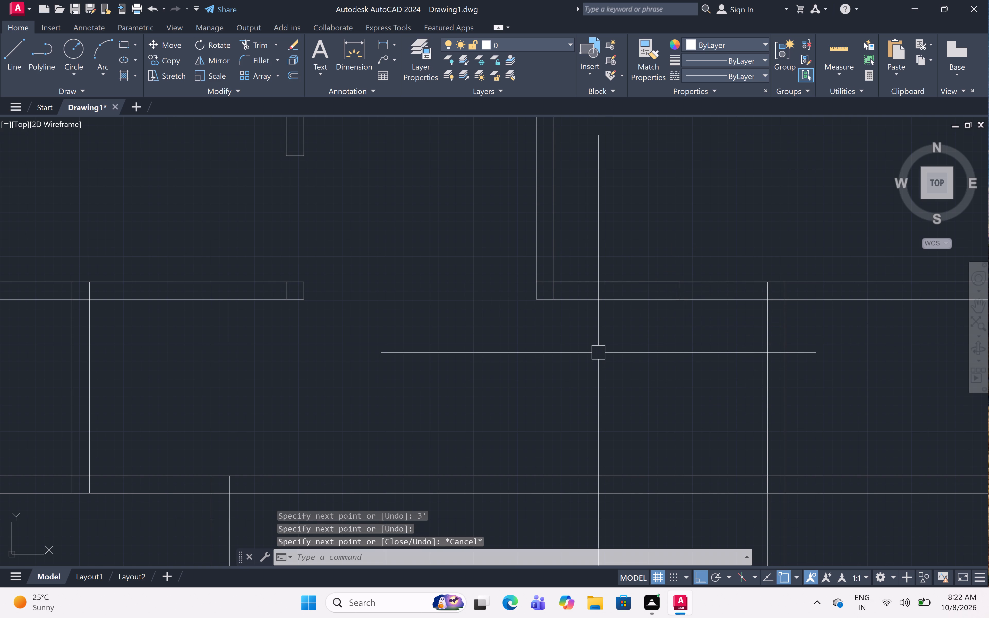
Trim both faces of the northeast room's south partition to clear the marked 3' opening.
text(tr)
key(space)
double_click(616, 281)
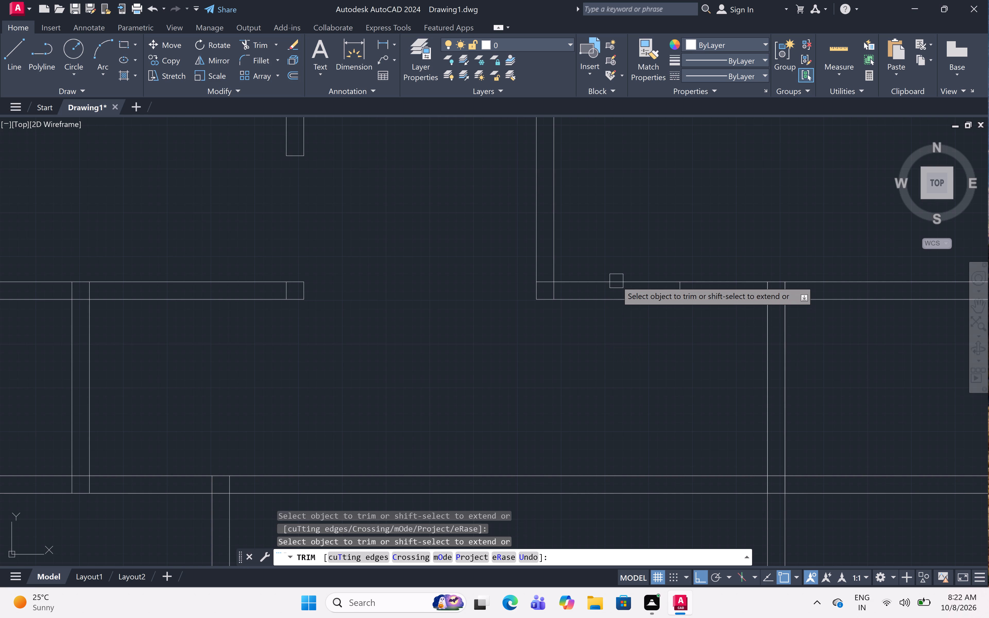
click(616, 281)
click(606, 306)
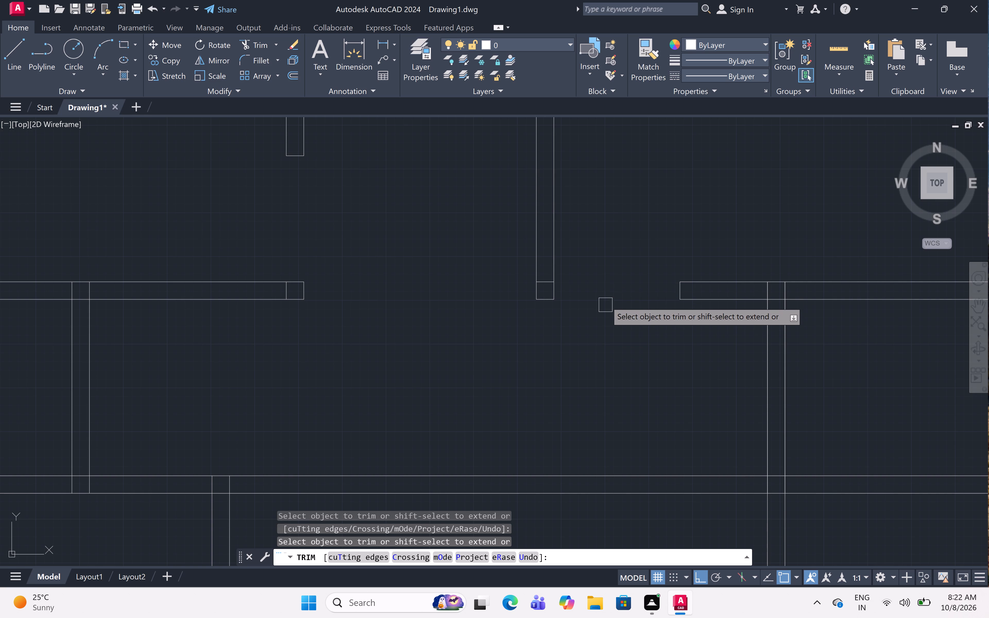
scroll(609, 286, down, 3)
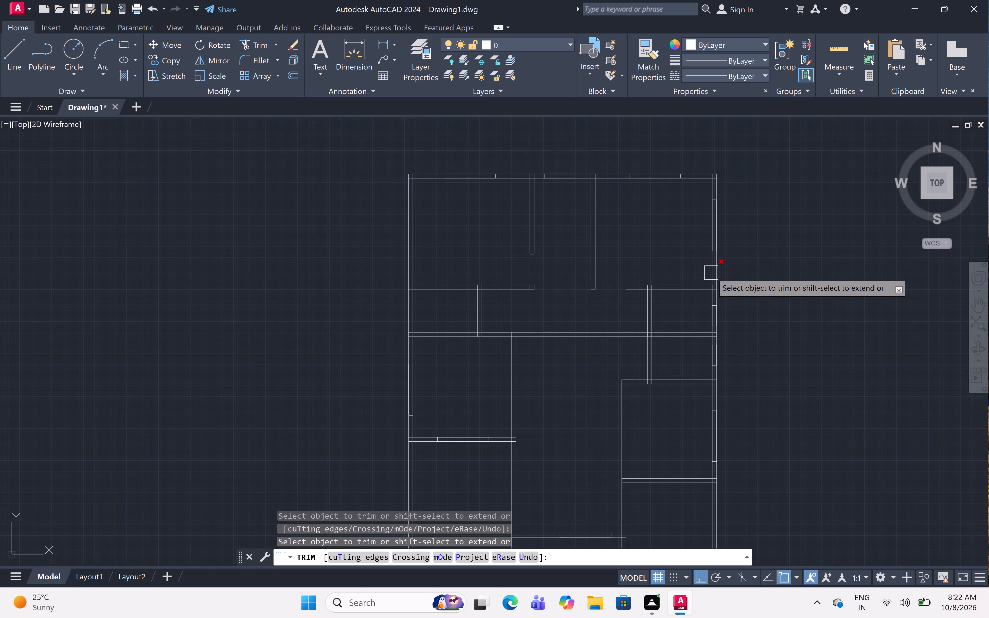
Mark a 2' opening at the east end of the northeast room's south partition, with a line across the partition's thickness.
scroll(709, 288, up, 5)
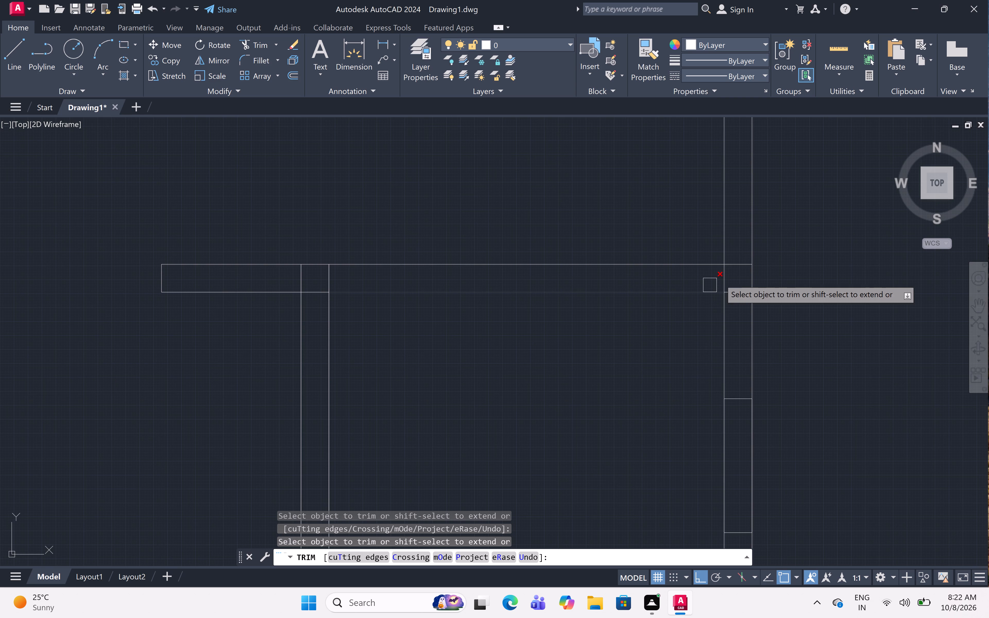
key(Escape)
text(l)
key(space)
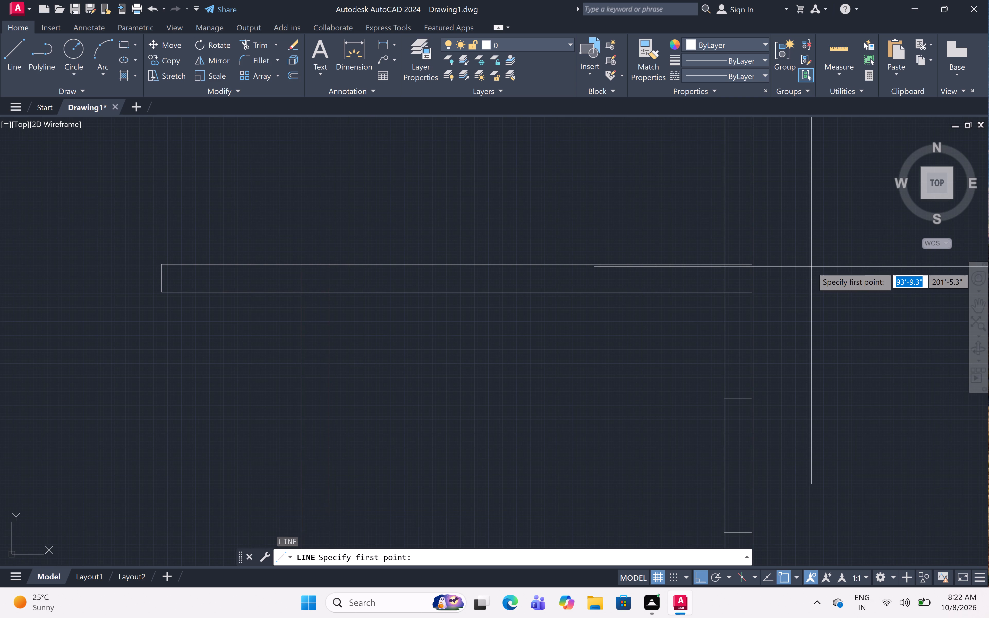
click(725, 264)
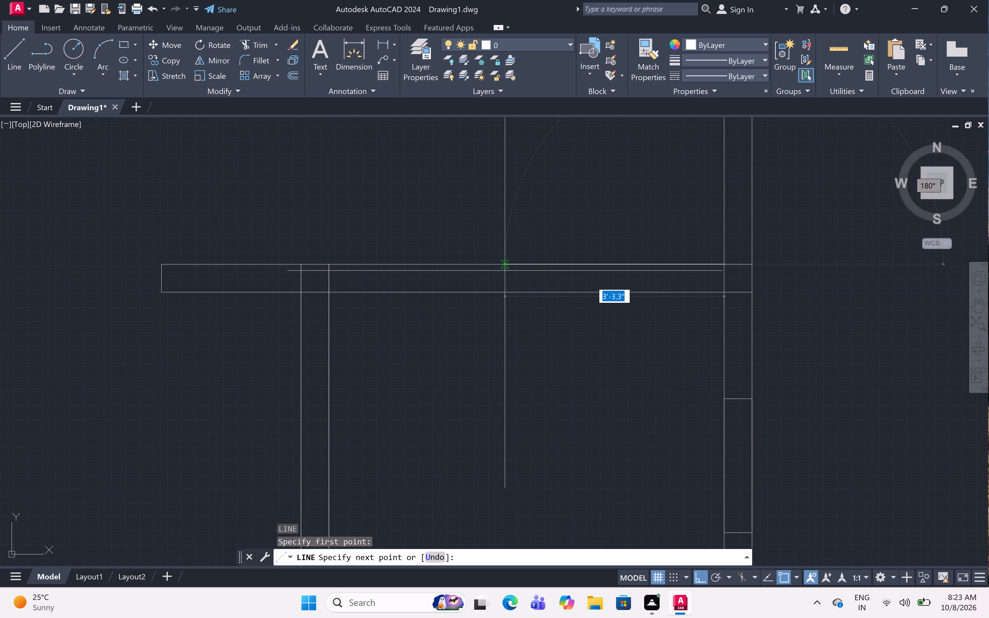
text(2')
key(space)
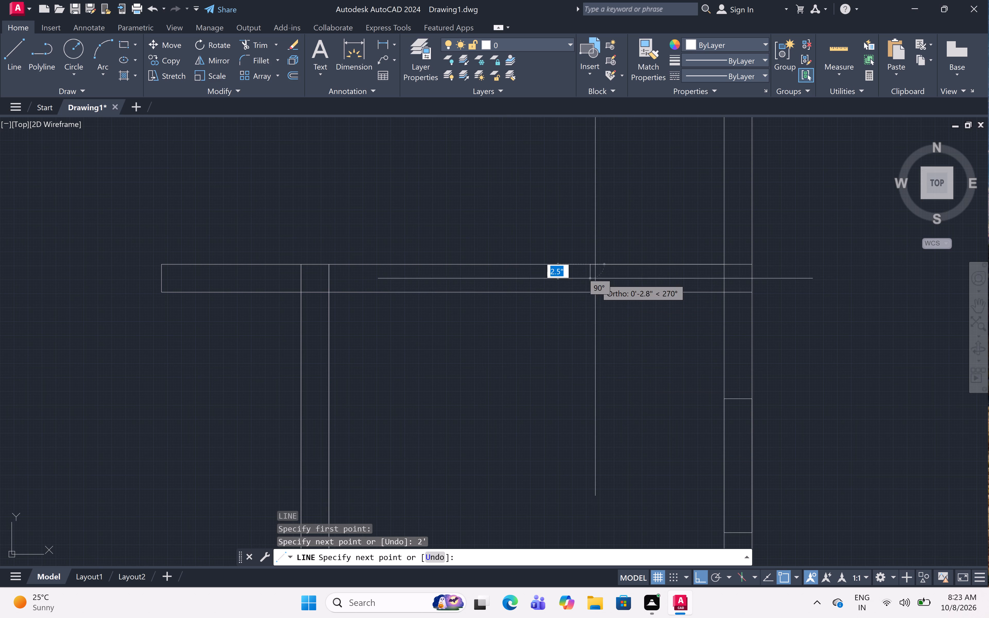
click(590, 292)
key(Escape)
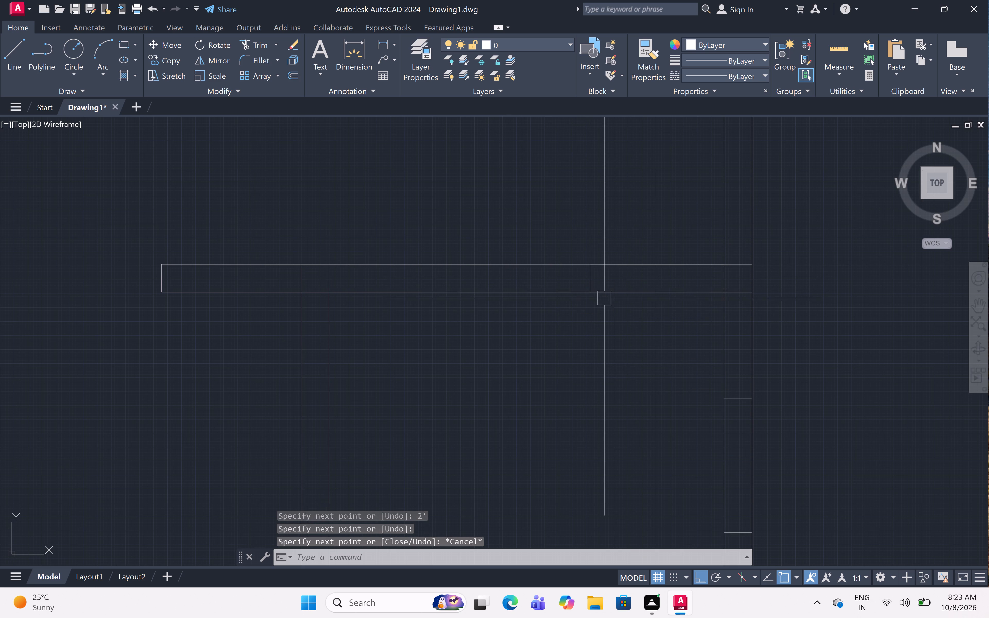
Trim both faces of the northeast room's south partition to clear the marked 2' opening, including the leftover stubs inside the east wall.
text(tr)
key(space)
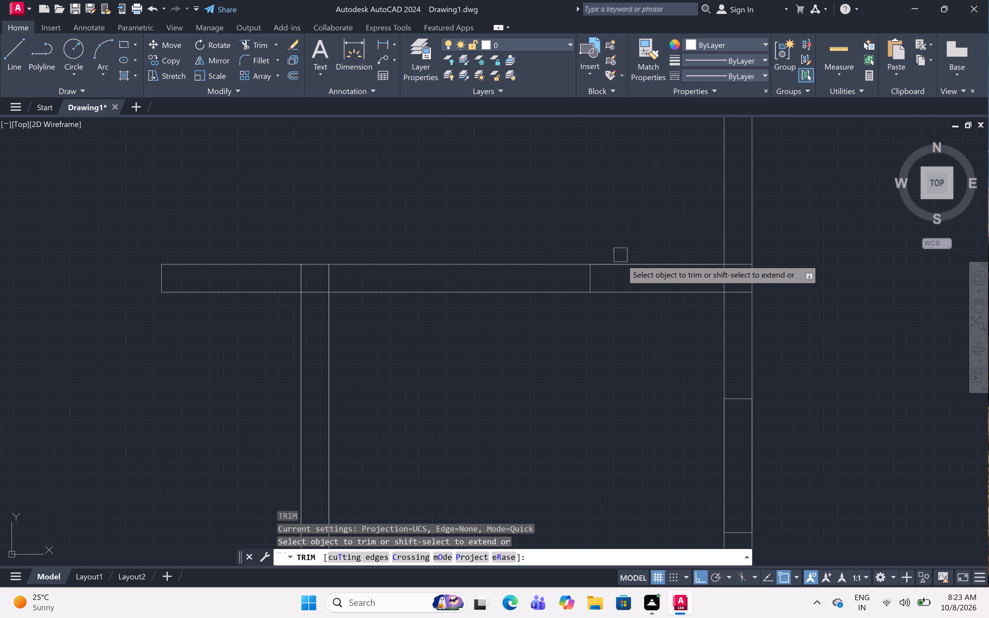
click(625, 269)
click(627, 265)
click(627, 293)
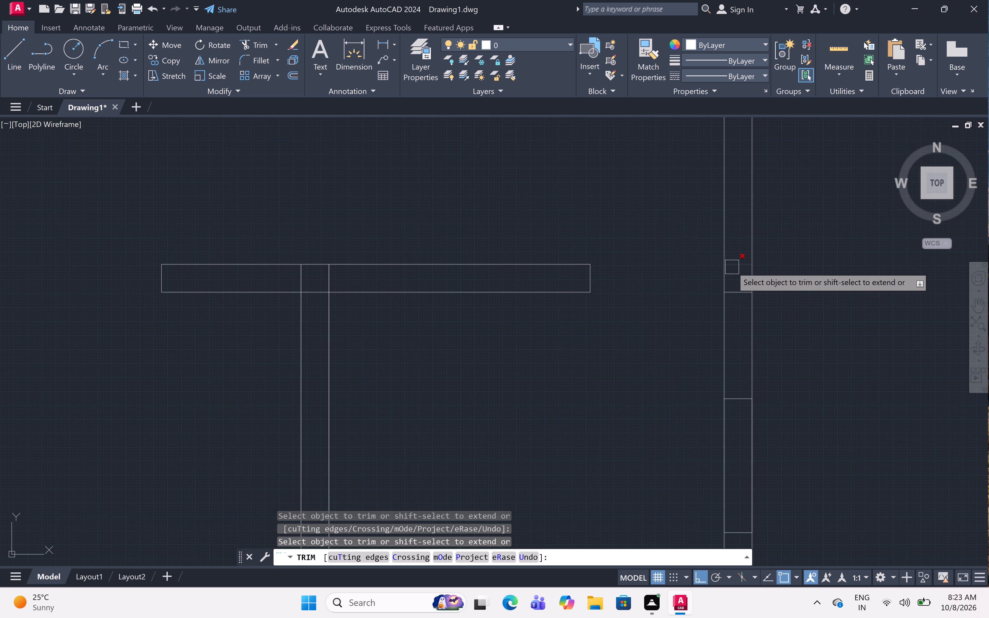
scroll(732, 264, up, 1)
click(737, 262)
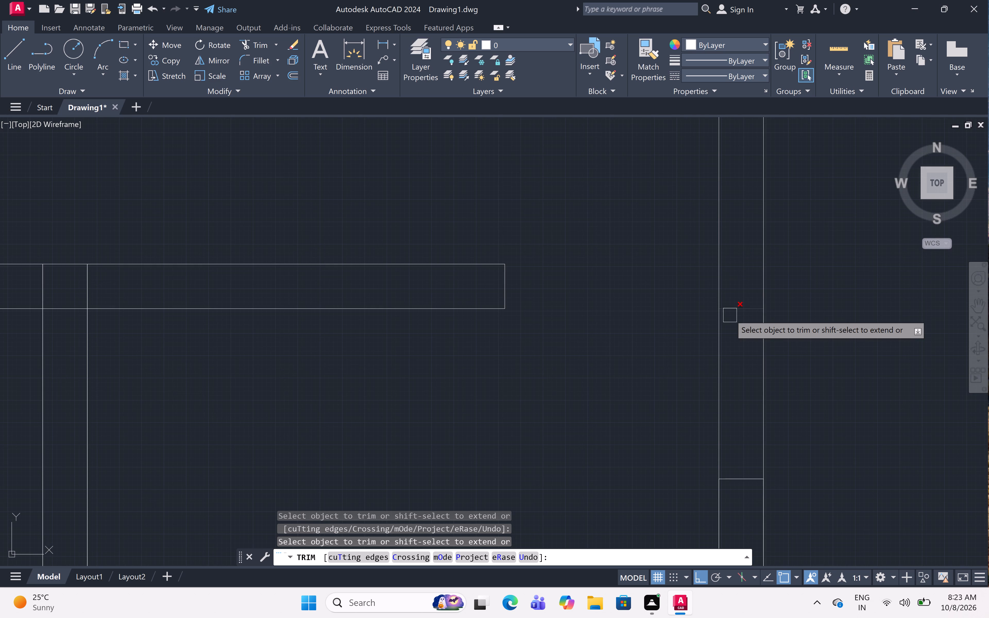
click(730, 315)
Mark a 3' opening in the full-width east-west partition, measured east from the west room's east partition, with a line across its thickness.
scroll(543, 198, down, 5)
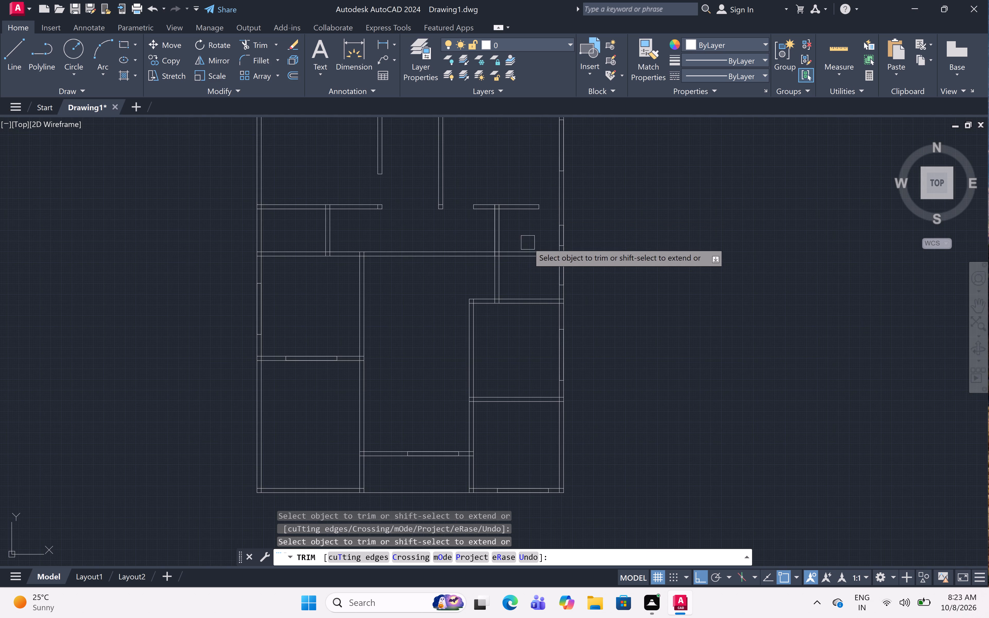
middle_drag(528, 242, 595, 321)
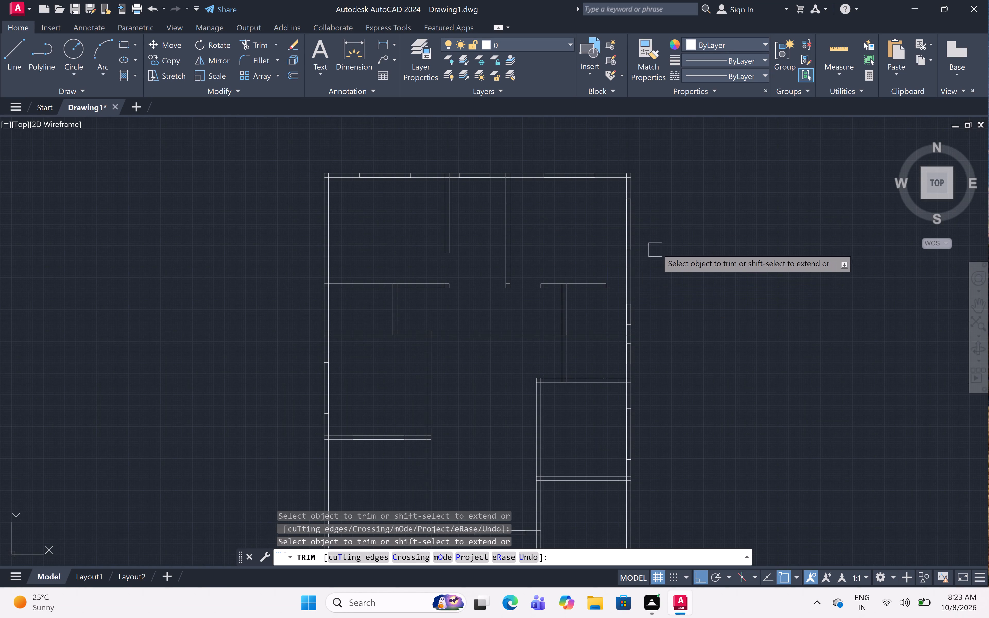
scroll(720, 216, down, 2)
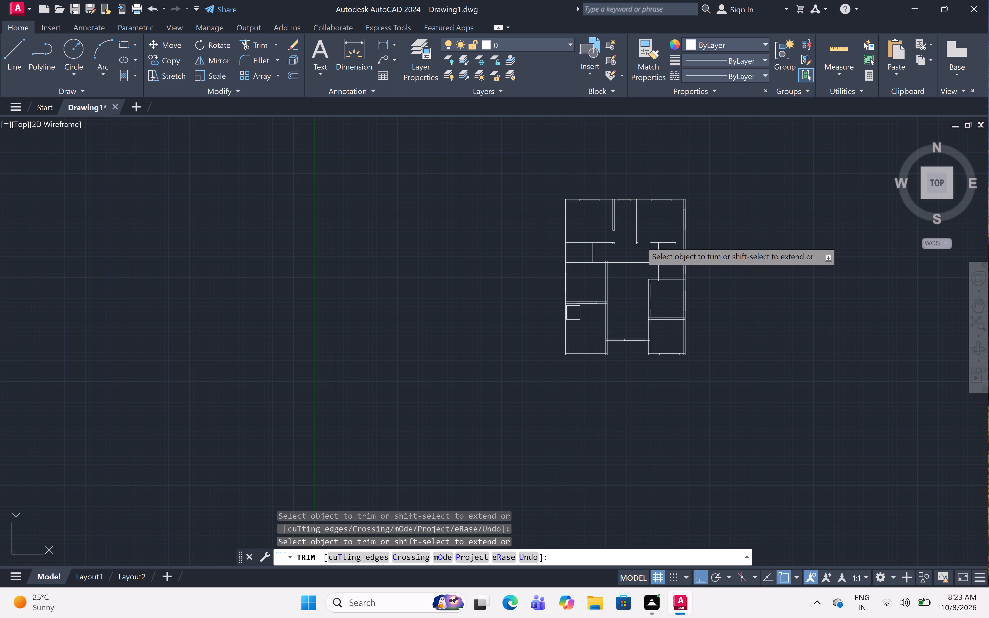
scroll(616, 254, up, 3)
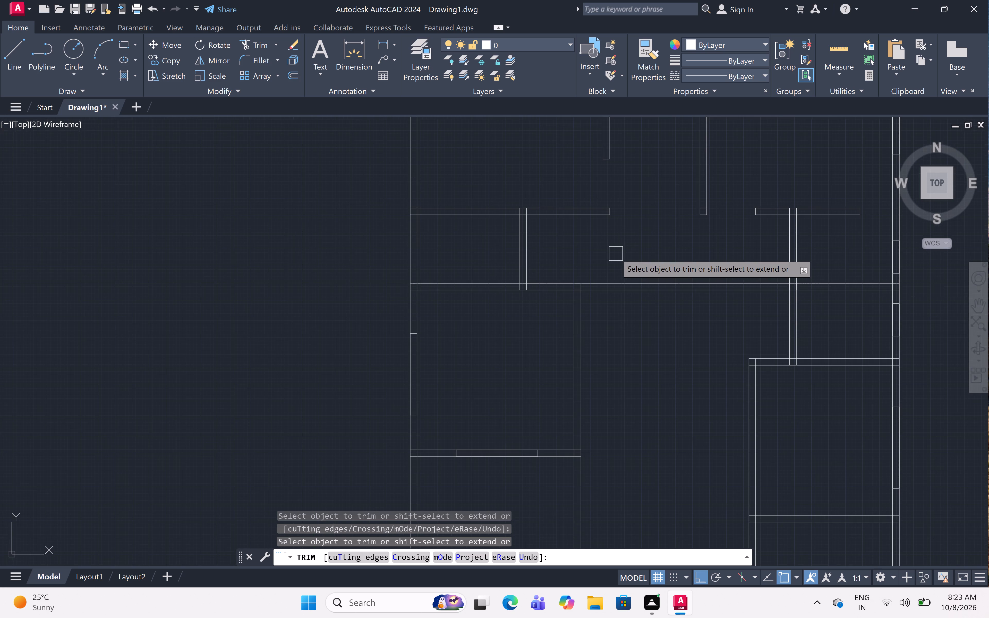
middle_drag(625, 255, 608, 270)
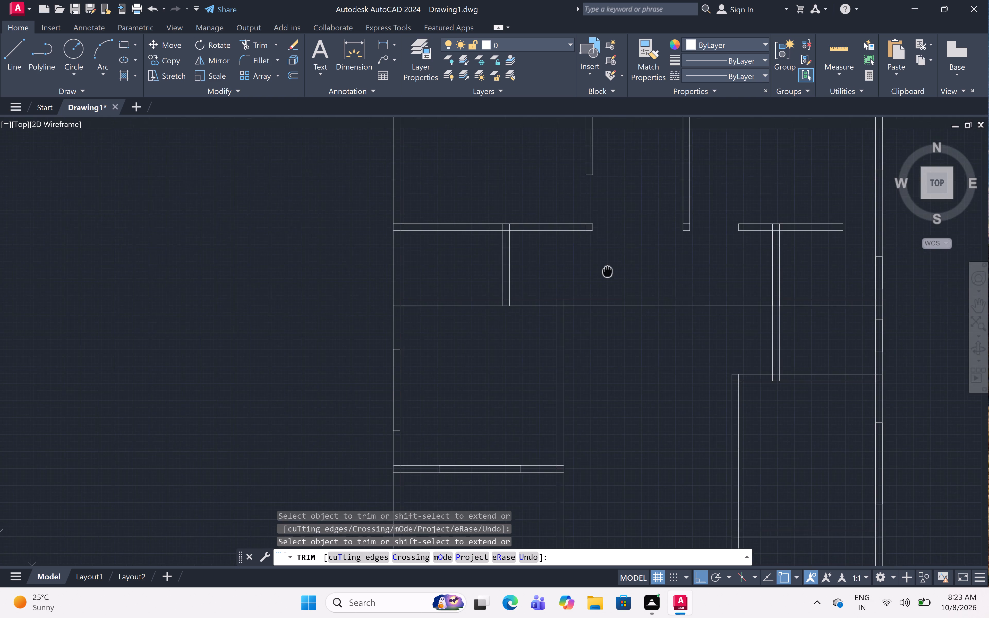
middle_drag(608, 270, 595, 282)
scroll(590, 294, up, 2)
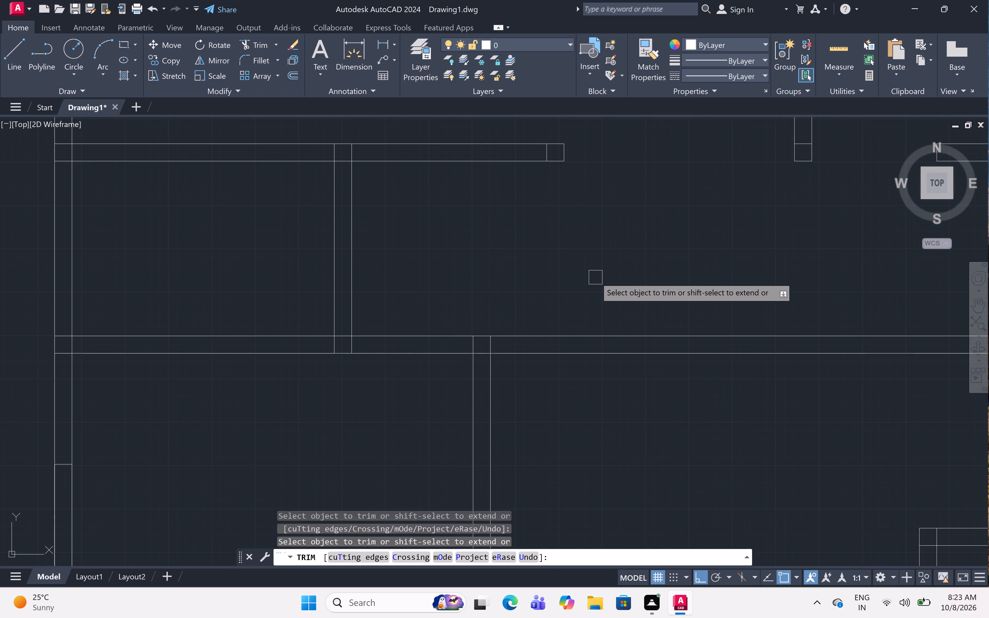
key(Escape)
key(l)
key(space)
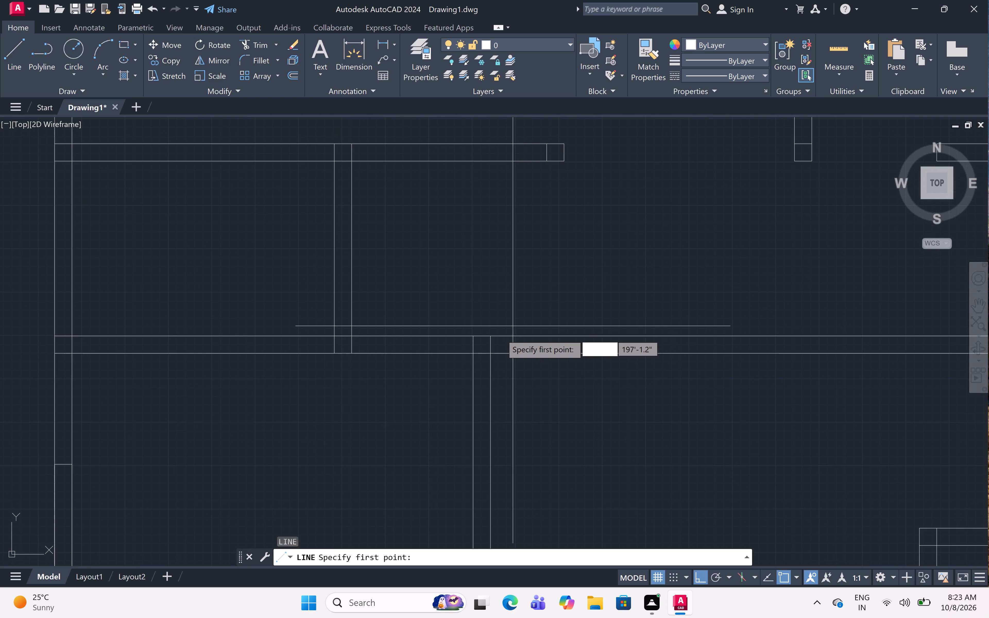
click(492, 337)
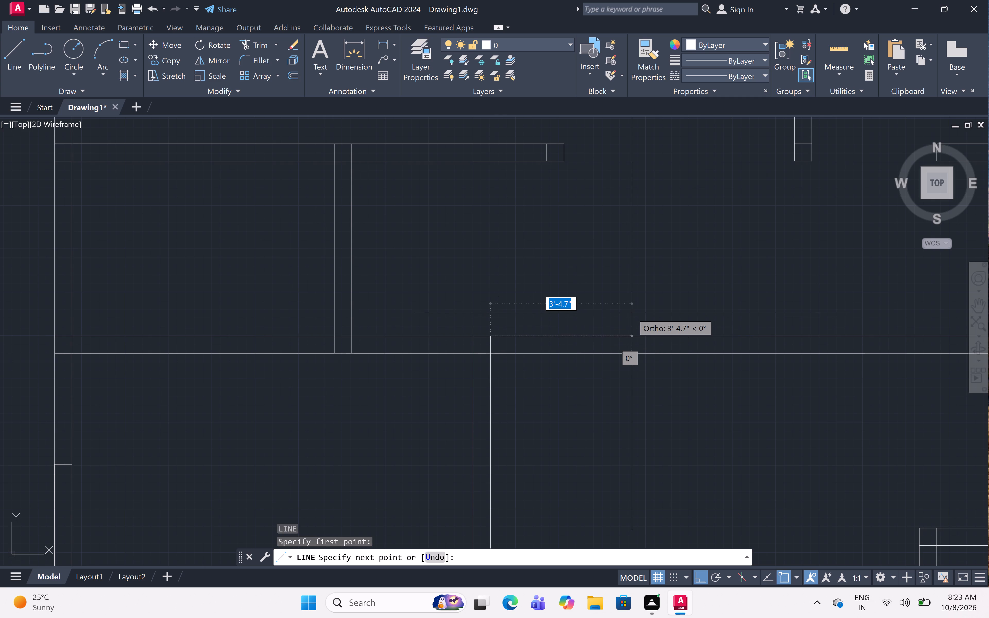
key(3)
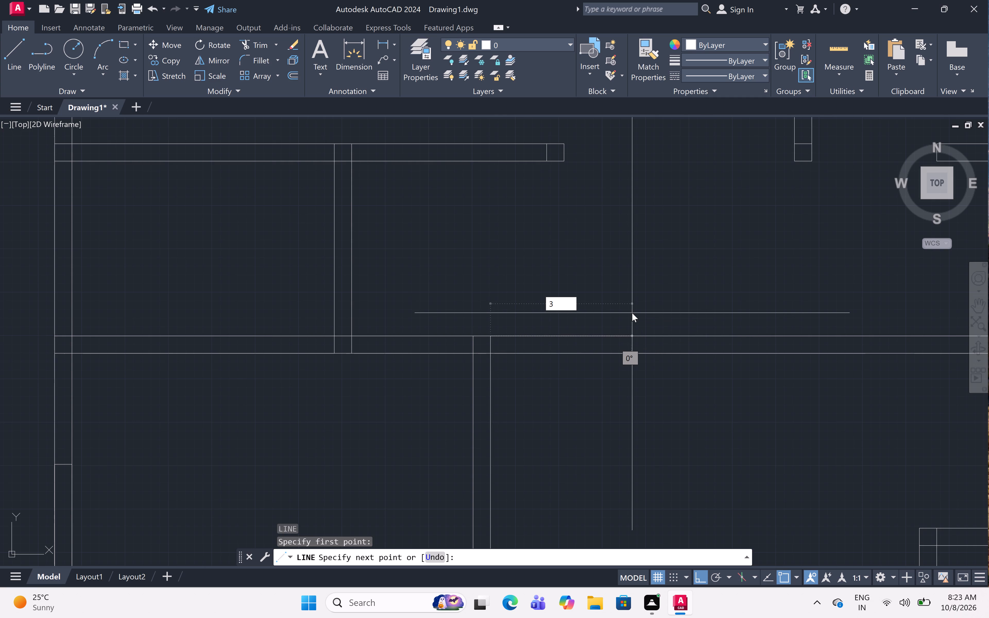
key(apostrophe)
key(space)
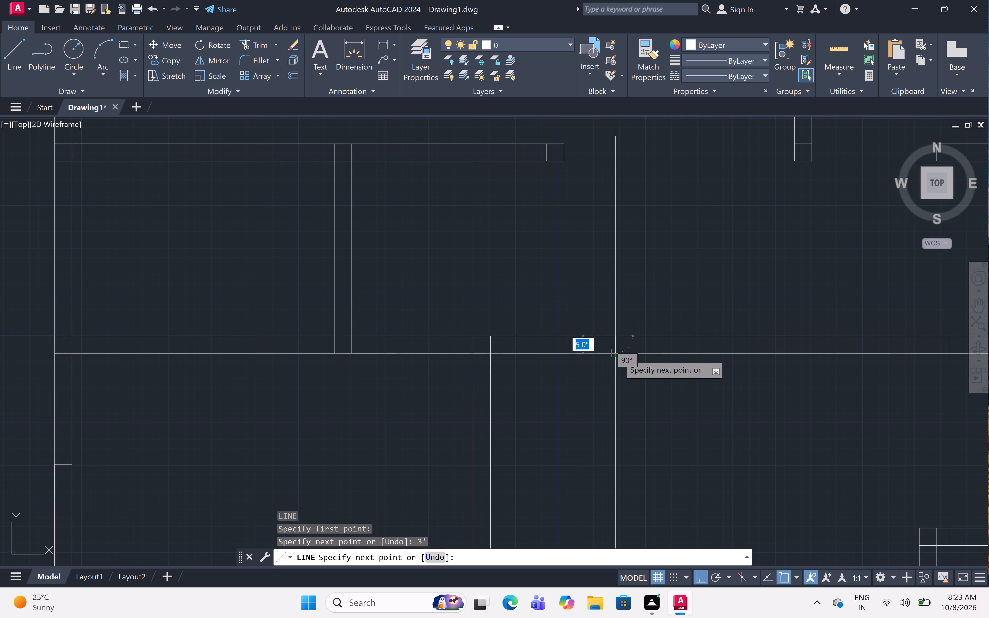
click(616, 356)
key(Escape)
Trim both faces of the full-width east-west partition to clear the marked 3' opening.
text(tr)
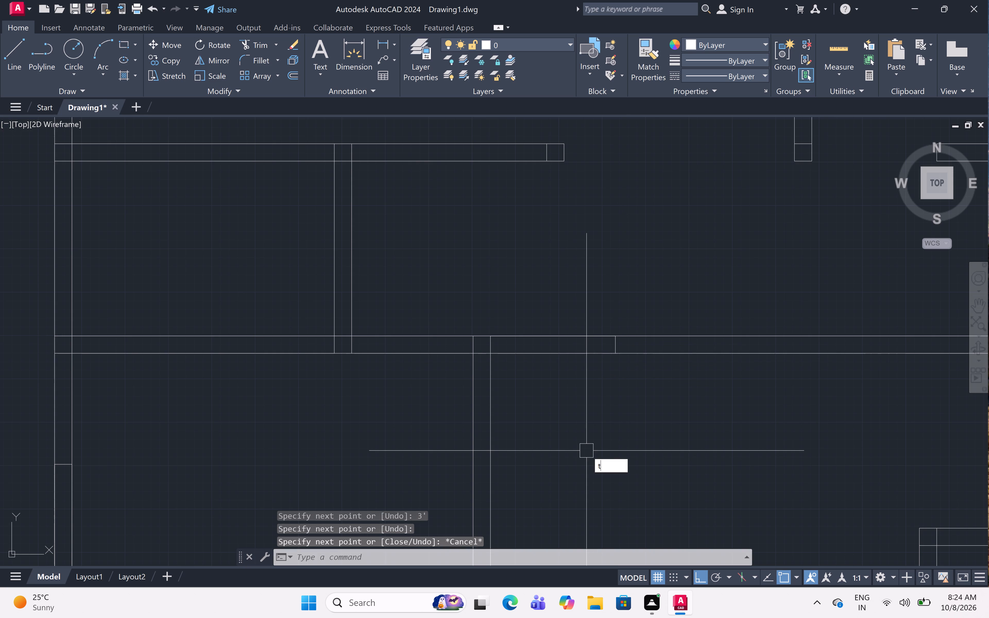
key(space)
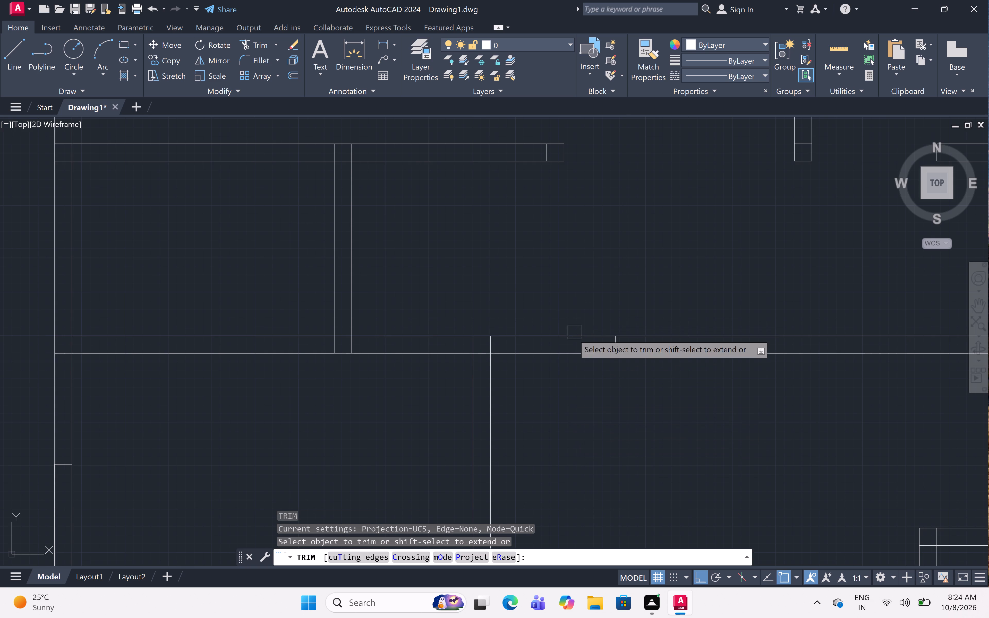
double_click(573, 333)
drag(571, 333, 571, 337)
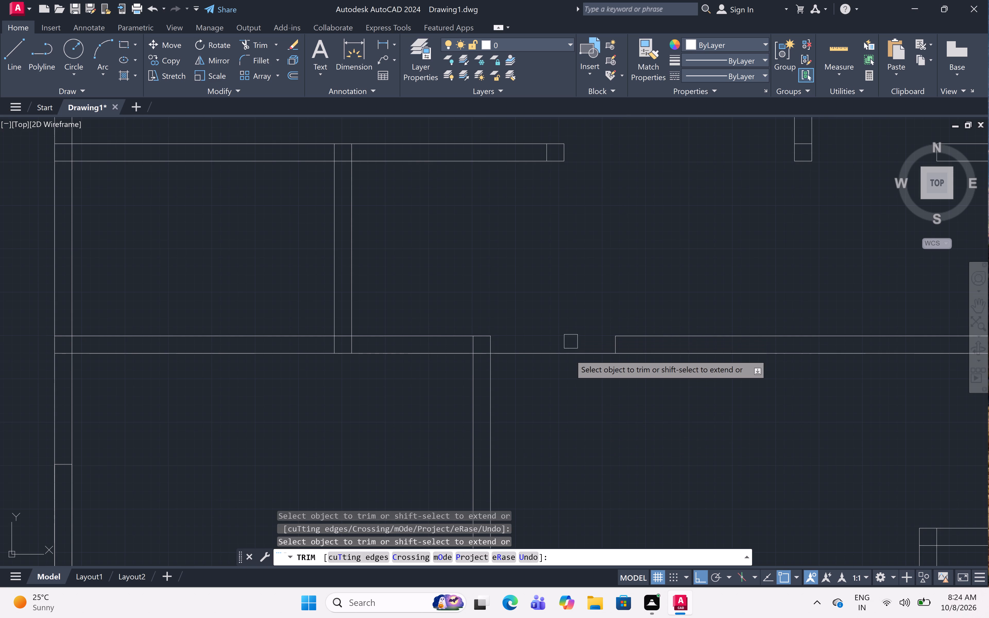
click(570, 354)
Mark a 2' opening at the east end of the next east-west partition to the south, with a line across its thickness.
scroll(571, 332, down, 6)
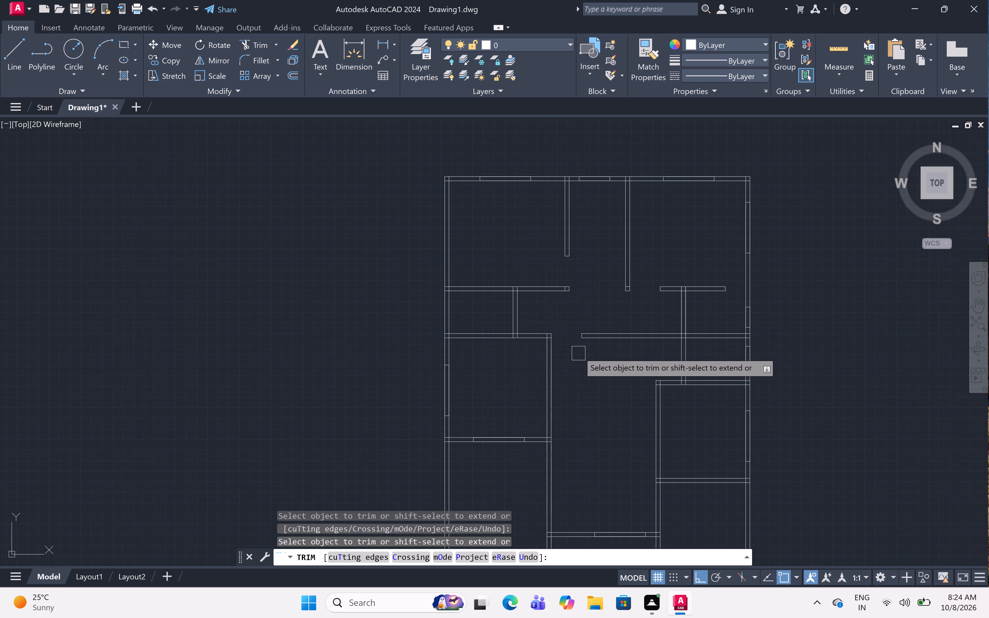
scroll(736, 367, up, 2)
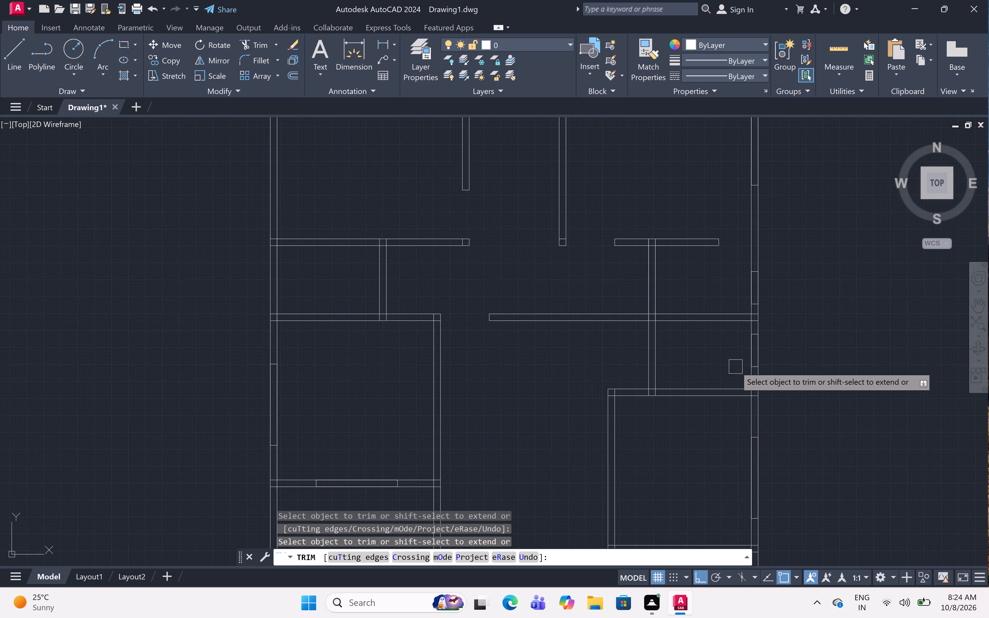
scroll(736, 367, up, 2)
scroll(731, 365, down, 3)
scroll(733, 420, up, 2)
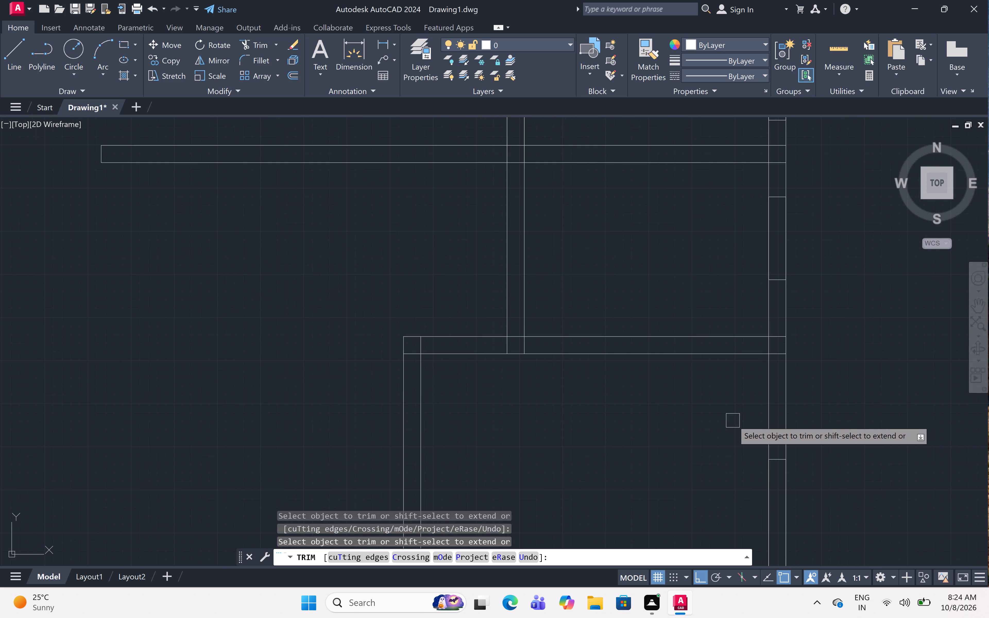
key(Escape)
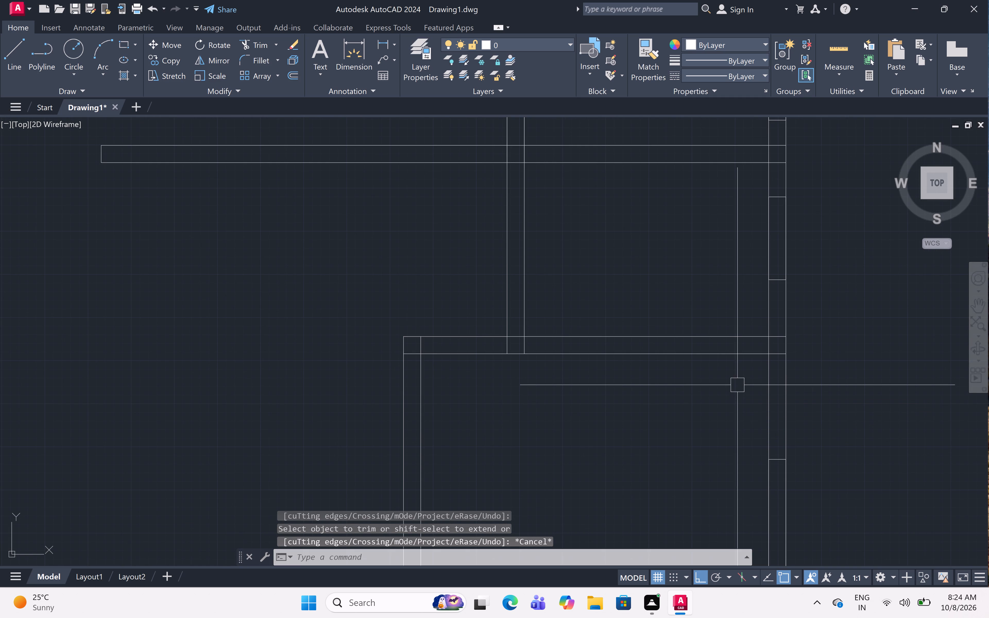
key(l)
key(space)
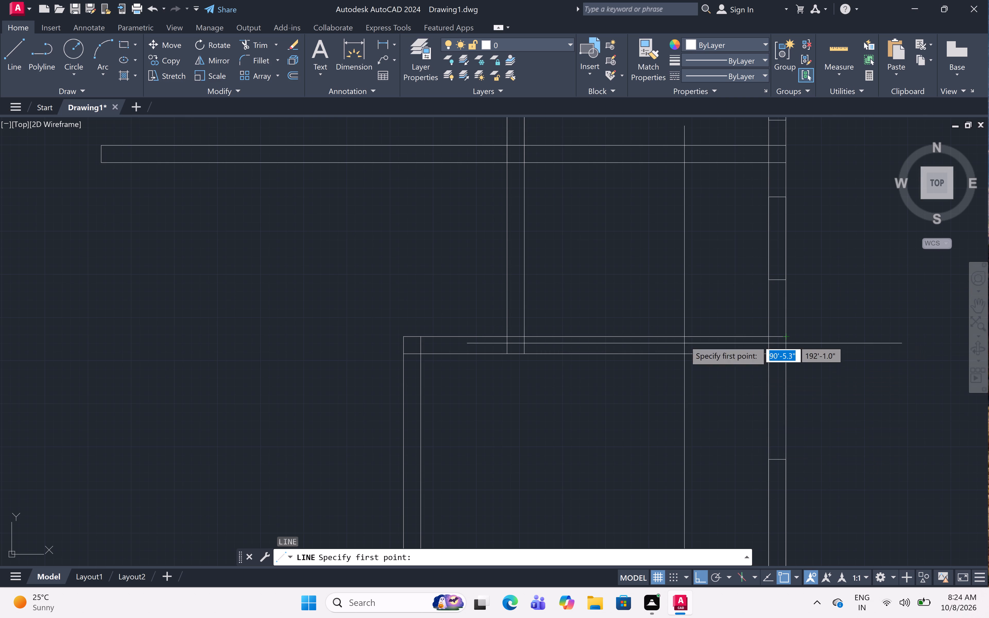
scroll(768, 362, up, 3)
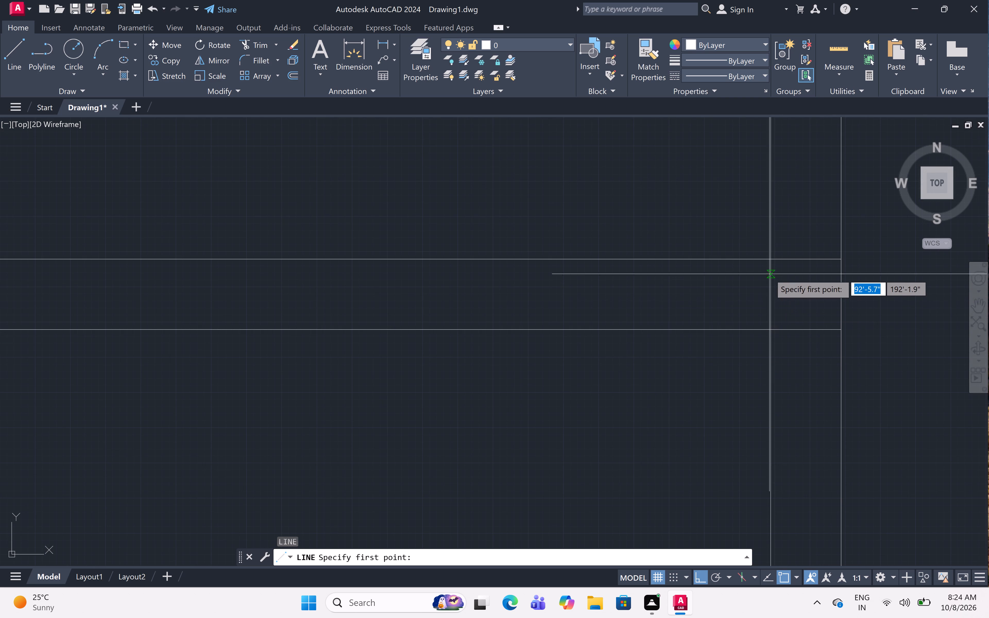
click(772, 257)
scroll(361, 304, down, 4)
middle_drag(364, 304, 425, 394)
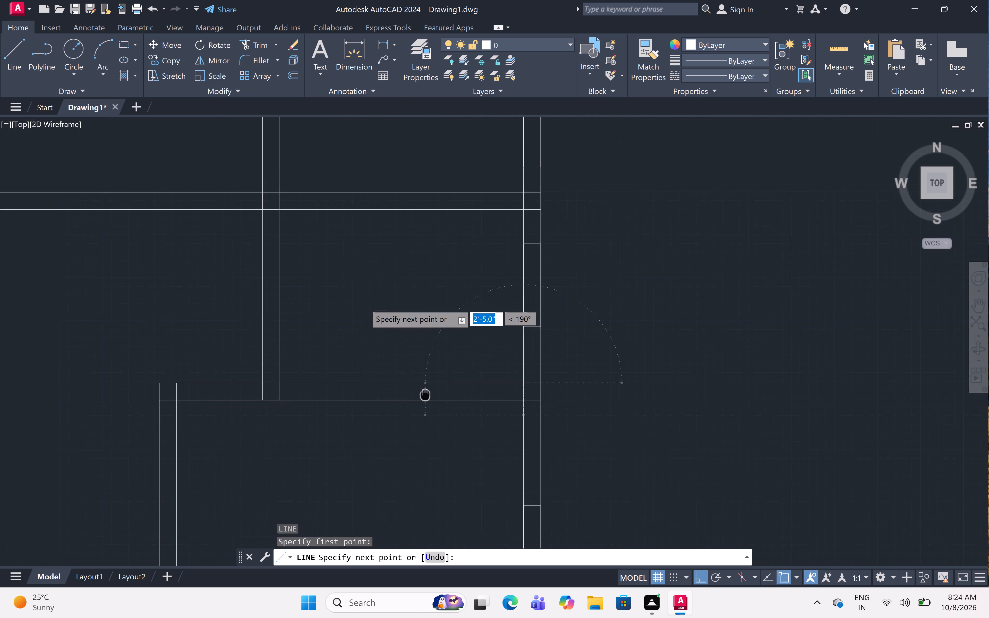
middle_drag(425, 394, 425, 394)
scroll(421, 384, up, 3)
scroll(421, 383, down, 4)
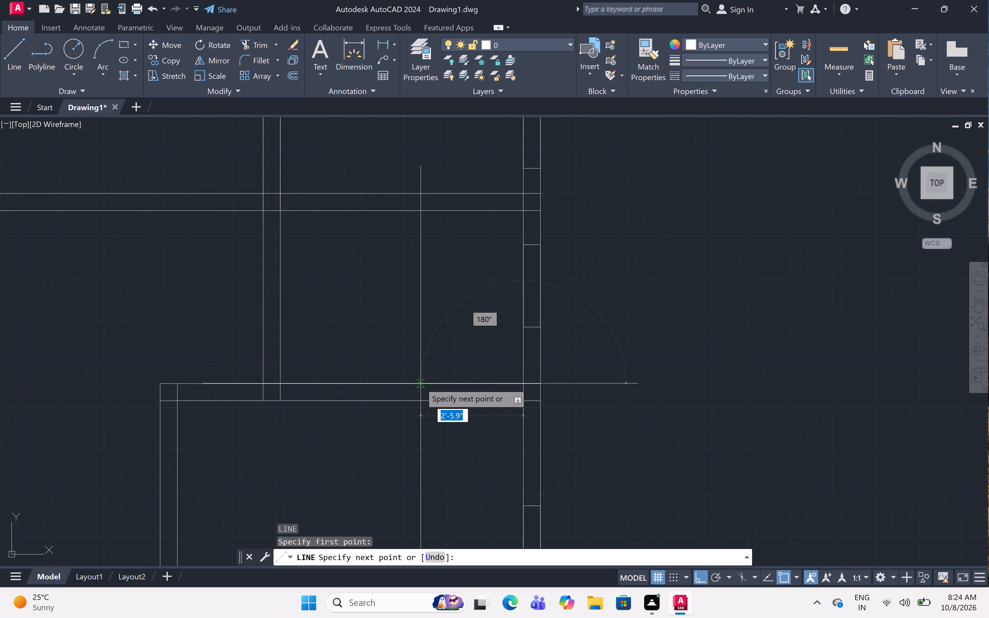
scroll(421, 383, up, 2)
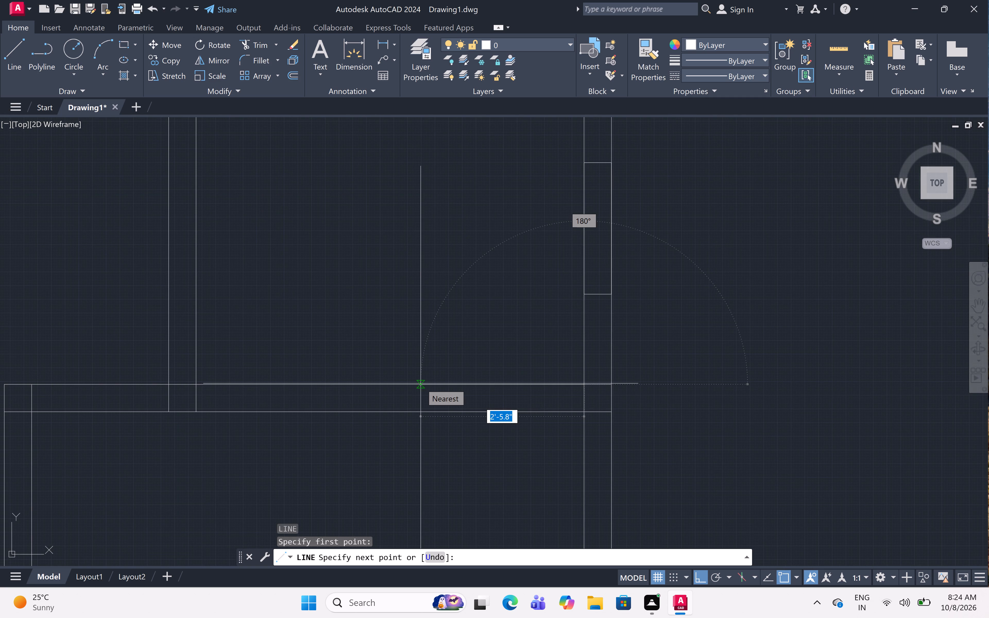
key(2)
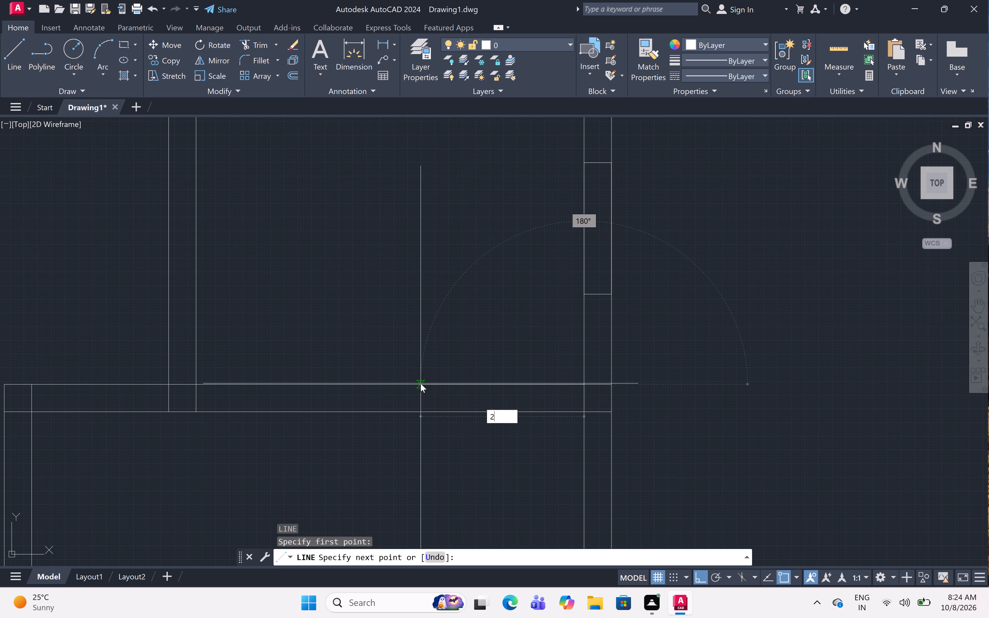
key(apostrophe)
key(space)
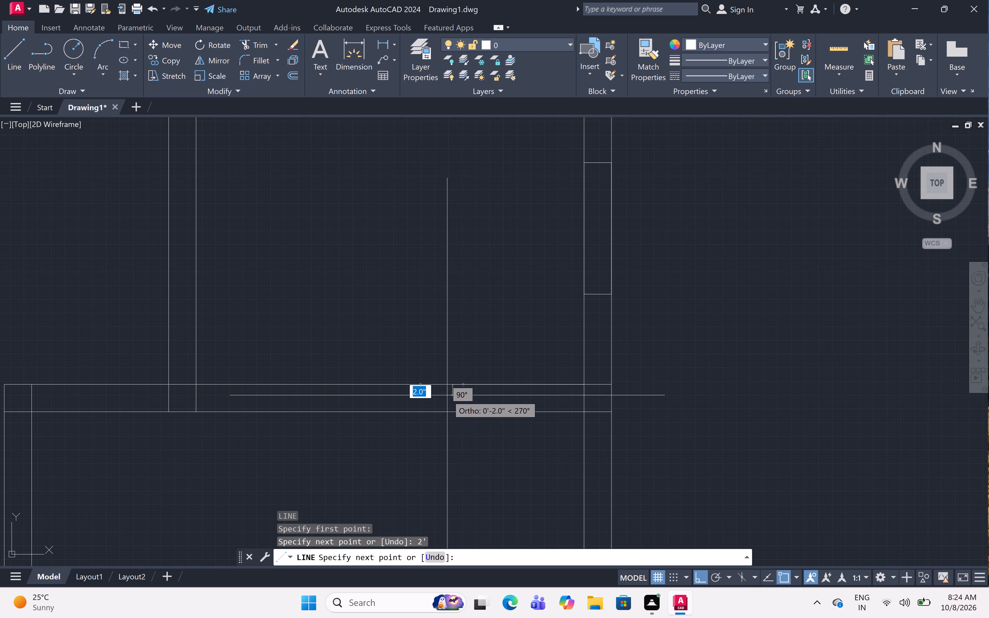
click(454, 411)
key(Escape)
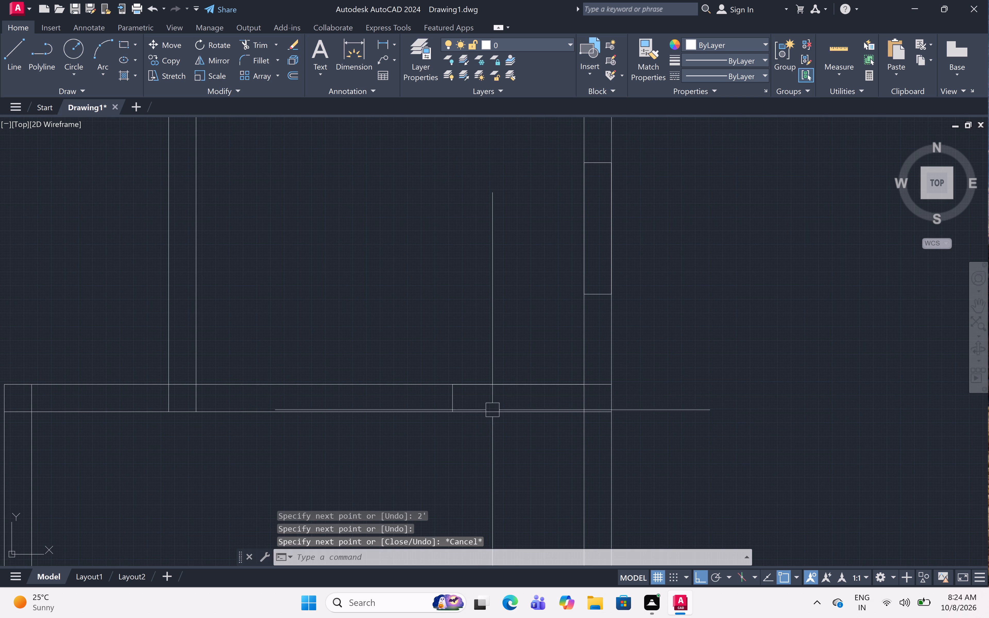
Trim both faces of that partition between the marking line and the east wall to clear the 2' opening.
text(tr)
key(space)
drag(492, 341, 494, 344)
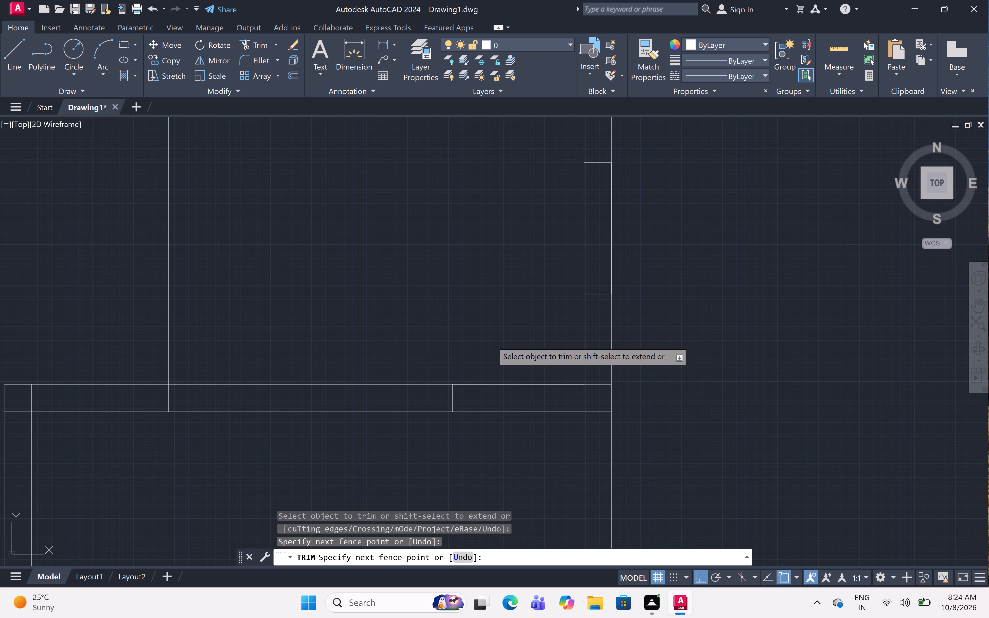
click(525, 465)
scroll(541, 393, down, 3)
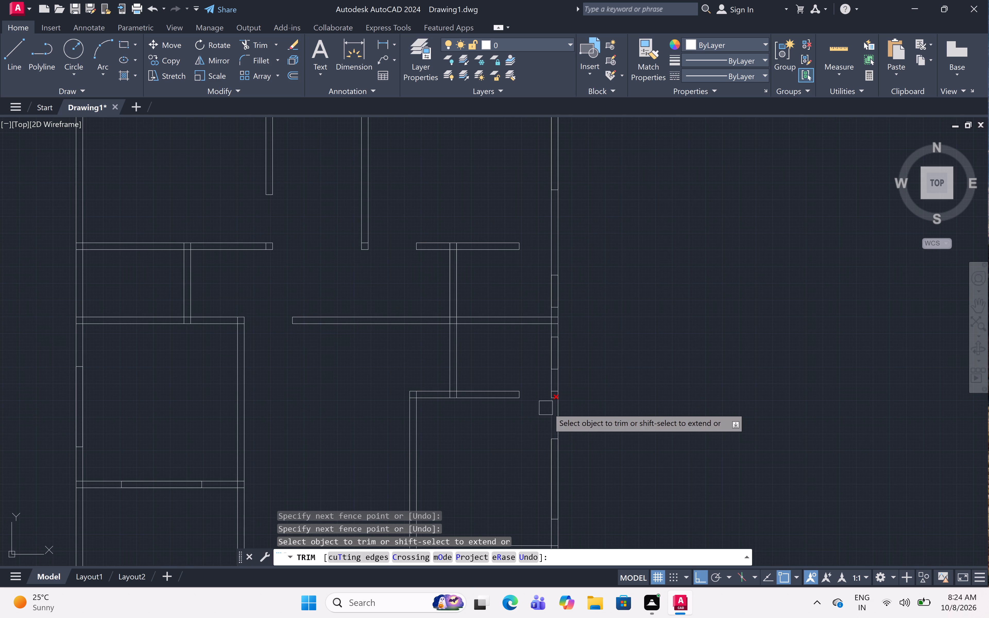
Trim the two leftover partition end lines inside the east wall's thickness, beside the new 2' opening.
scroll(555, 390, up, 5)
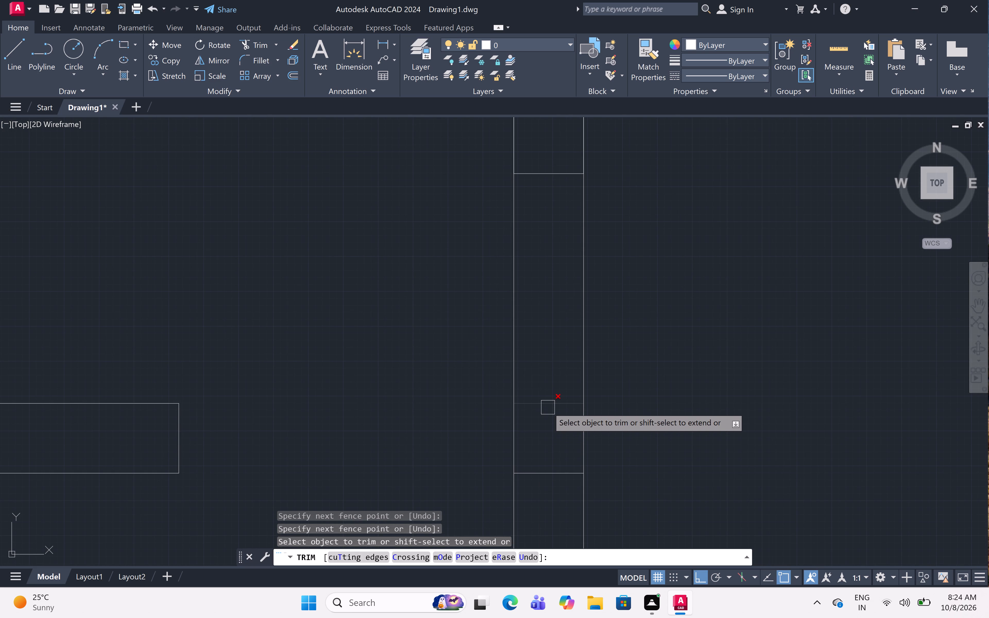
click(548, 407)
click(557, 470)
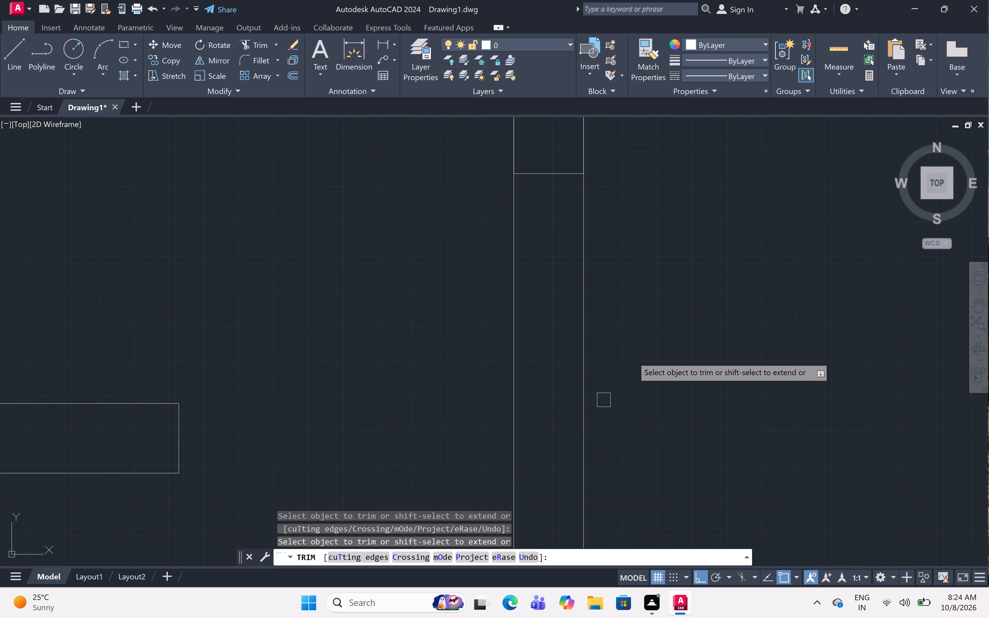
Mark a 3' opening at the north end of the southeast room's north-south partition, with a line across its thickness.
scroll(634, 354, down, 5)
scroll(646, 336, down, 2)
middle_drag(665, 348, 672, 333)
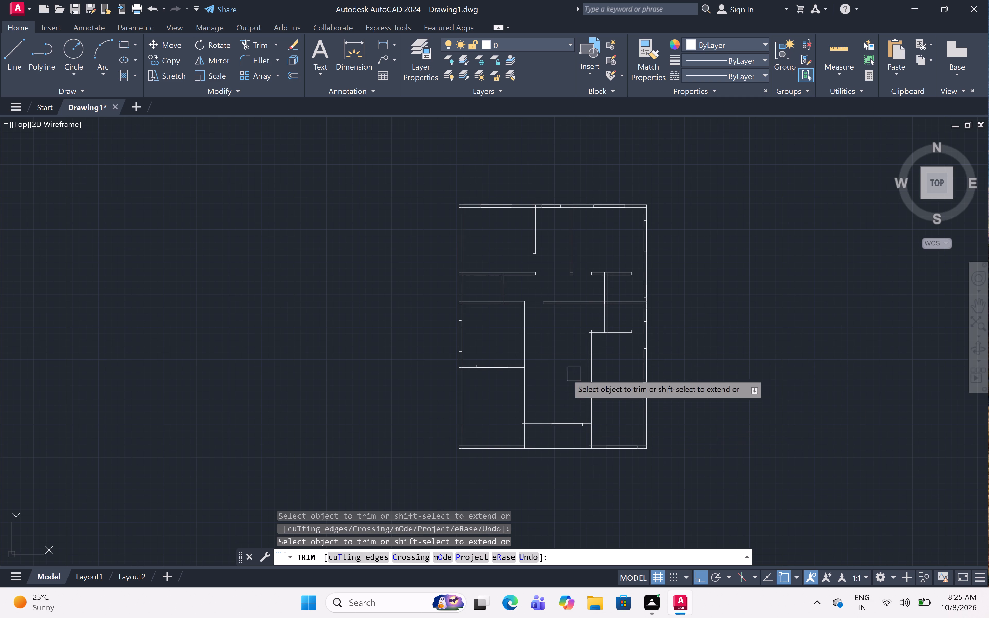
scroll(585, 335, up, 3)
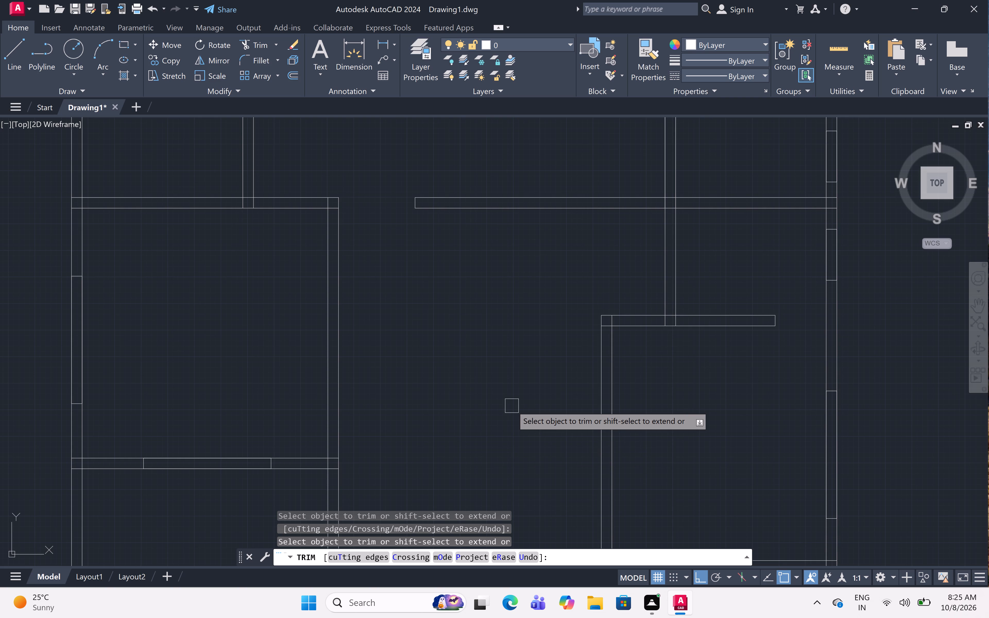
scroll(512, 406, down, 2)
scroll(568, 395, up, 4)
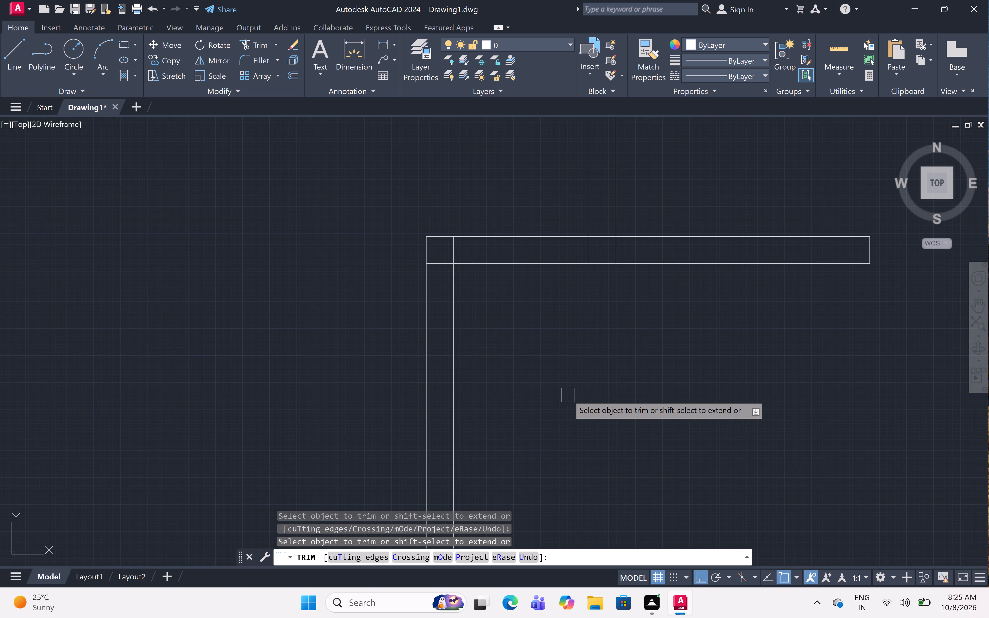
key(Escape)
text(l)
key(space)
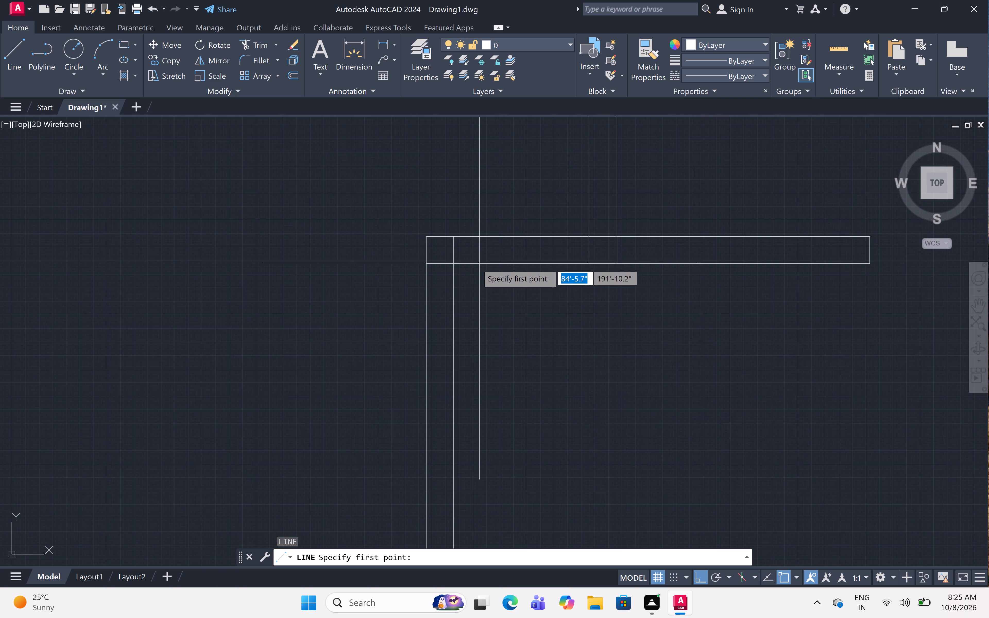
click(430, 266)
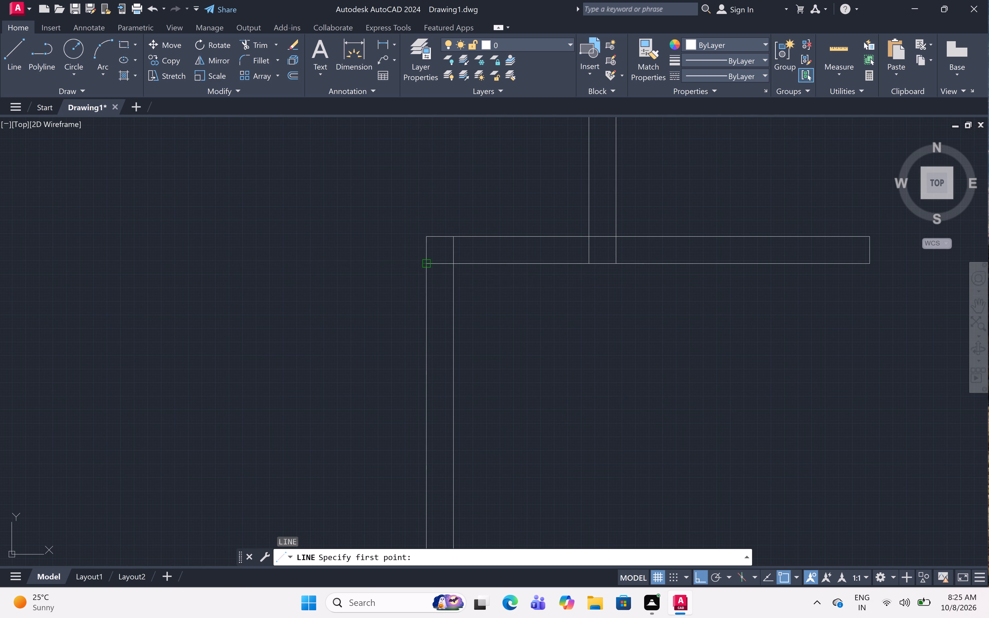
scroll(432, 343, down, 4)
middle_drag(432, 343, 468, 232)
scroll(468, 232, up, 2)
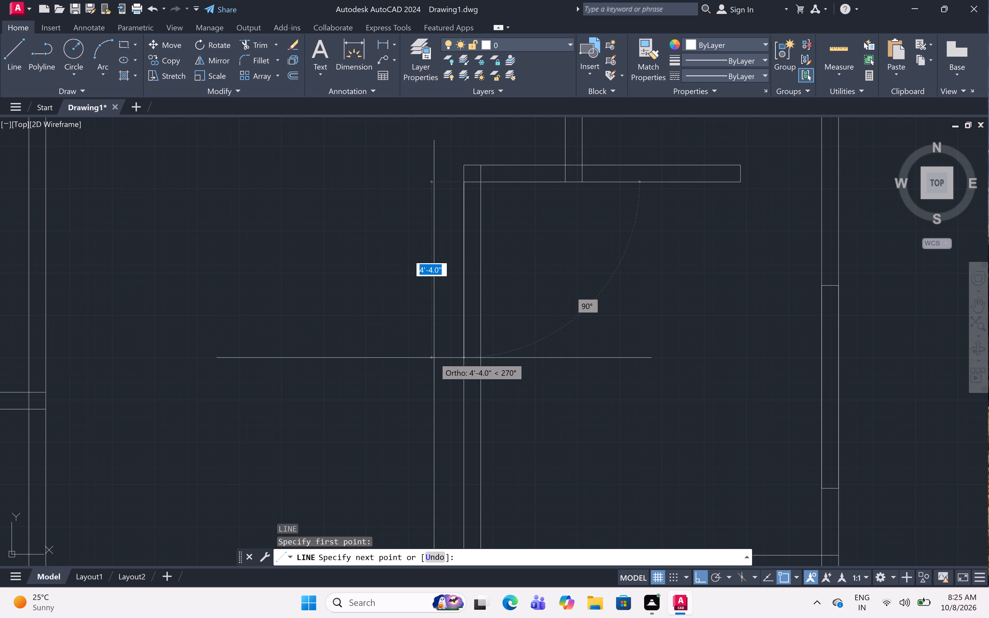
text(3')
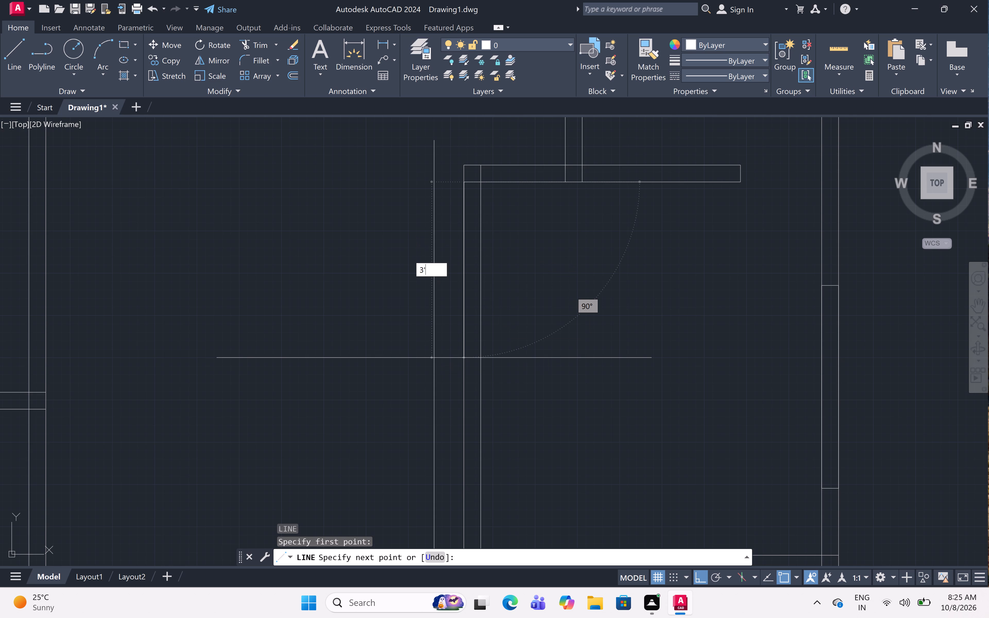
key(space)
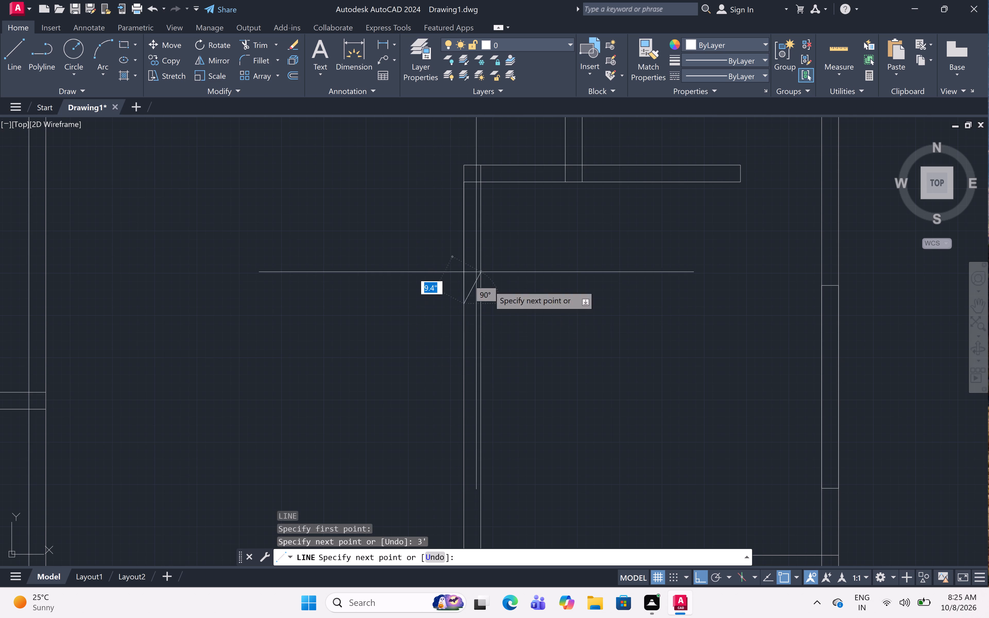
click(480, 304)
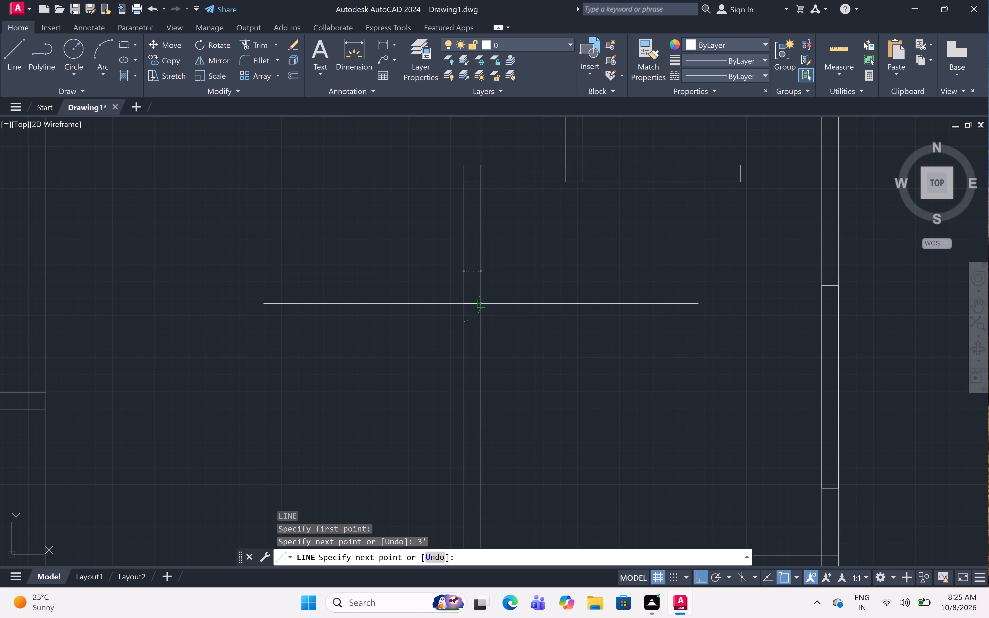
key(Escape)
Trim both faces of that north-south partition between the marking line and the east-west partition to clear the 3' opening.
text(tr)
key(space)
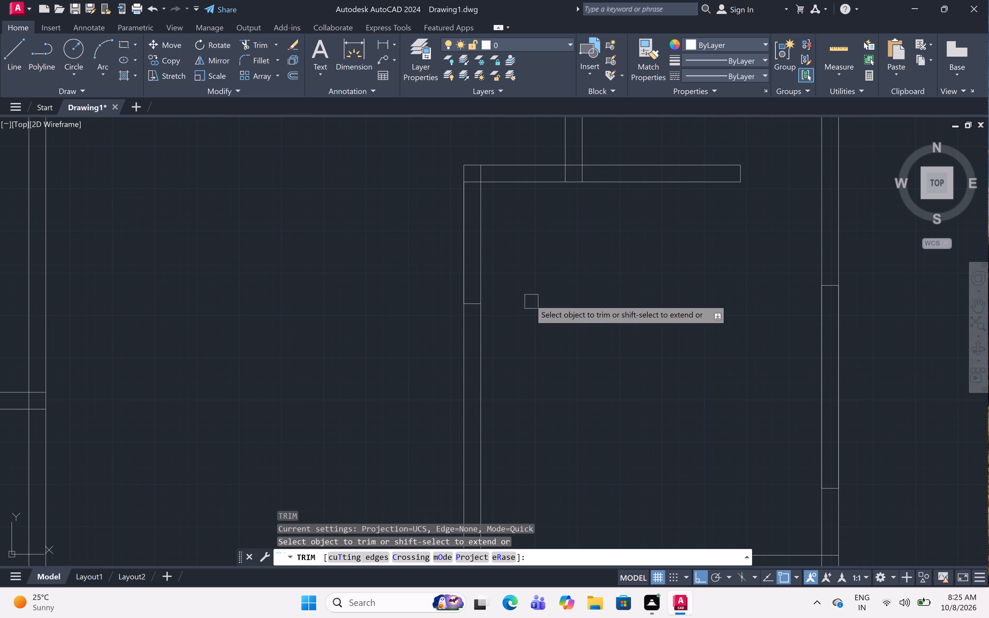
click(506, 265)
click(410, 279)
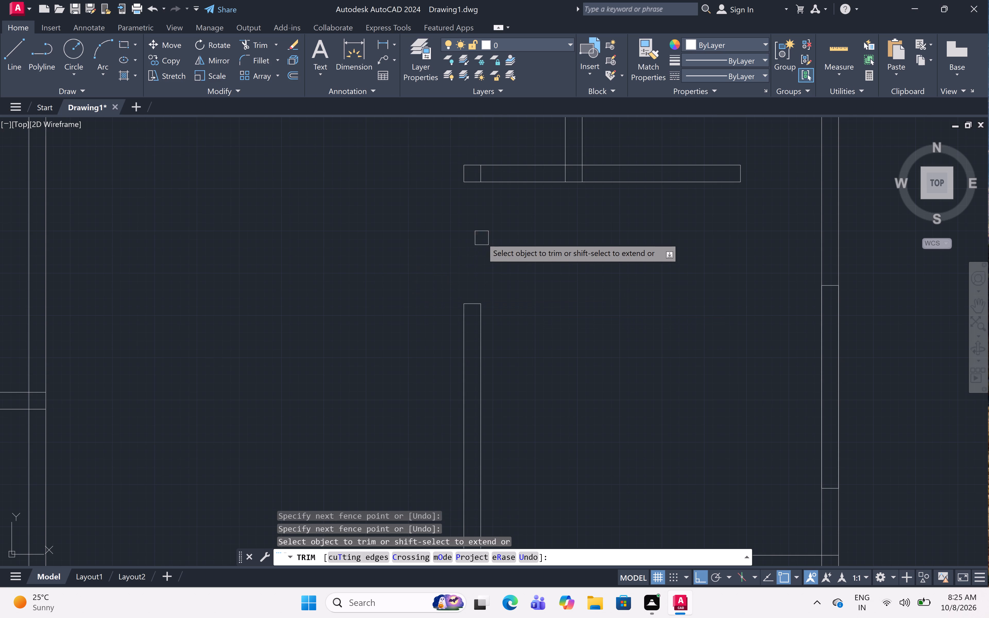
Mark a 3' opening at the west end of the southeast room's southern east-west partition, with a line across its thickness.
scroll(482, 238, down, 4)
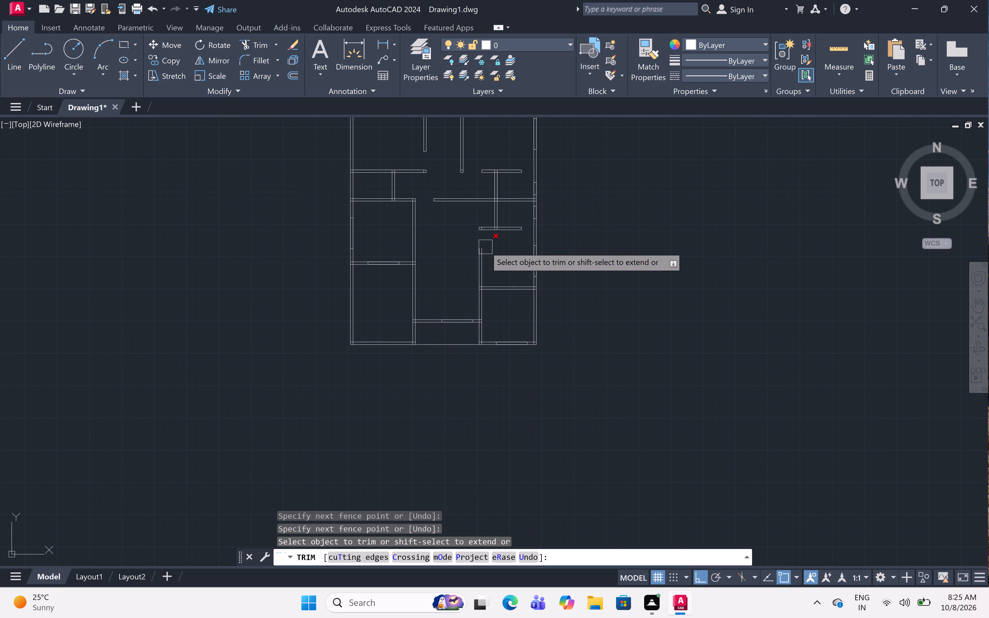
scroll(503, 277, up, 4)
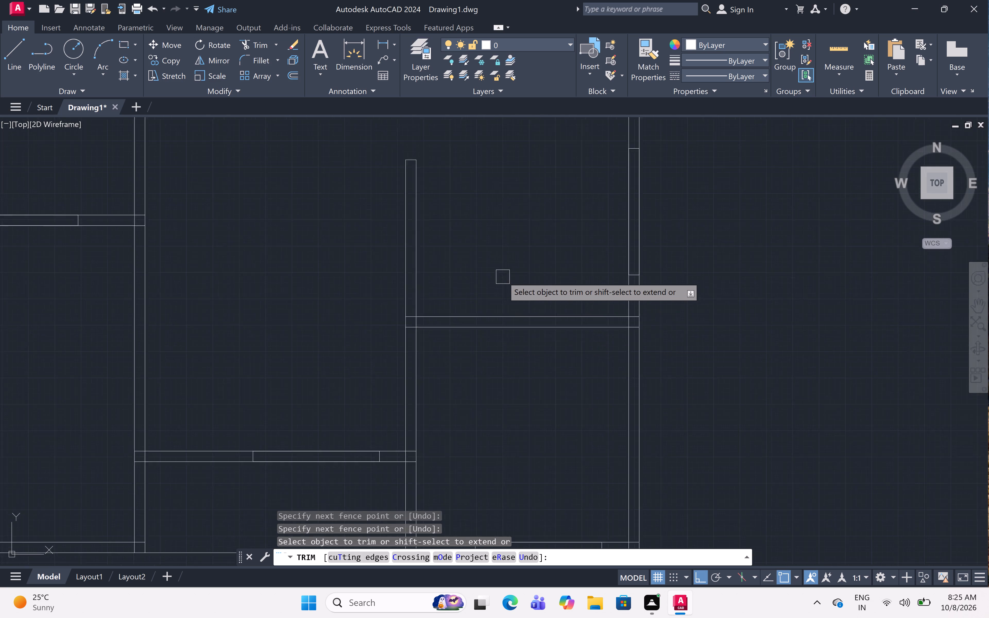
key(Escape)
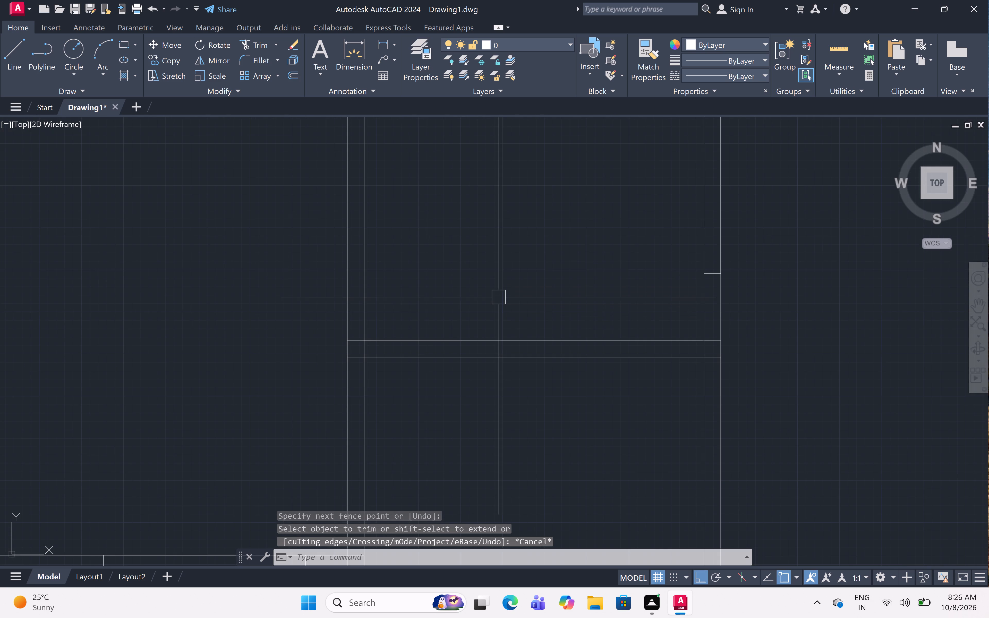
text(l)
key(space)
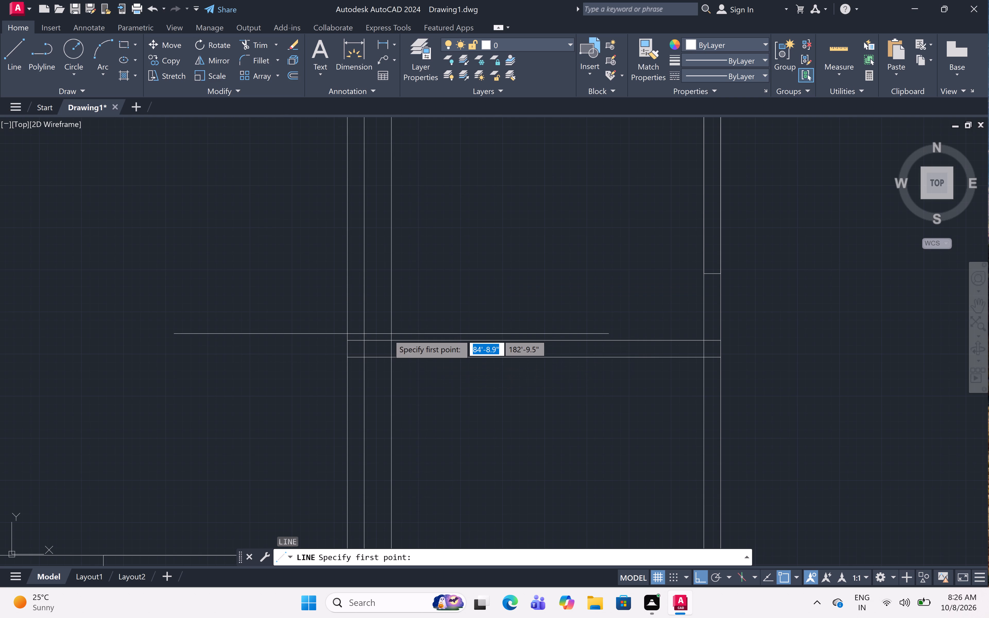
click(370, 340)
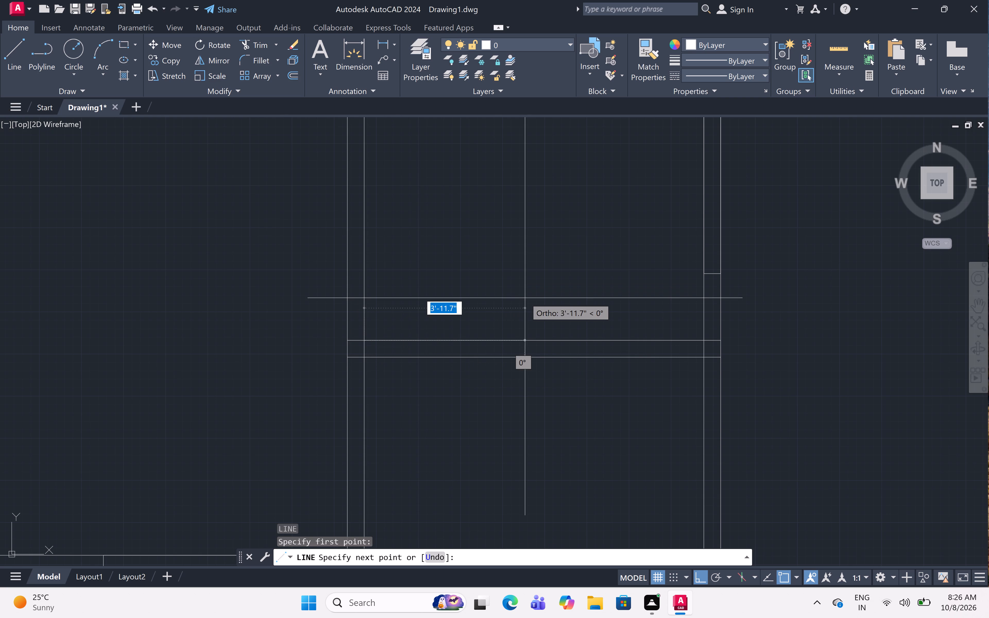
key(3)
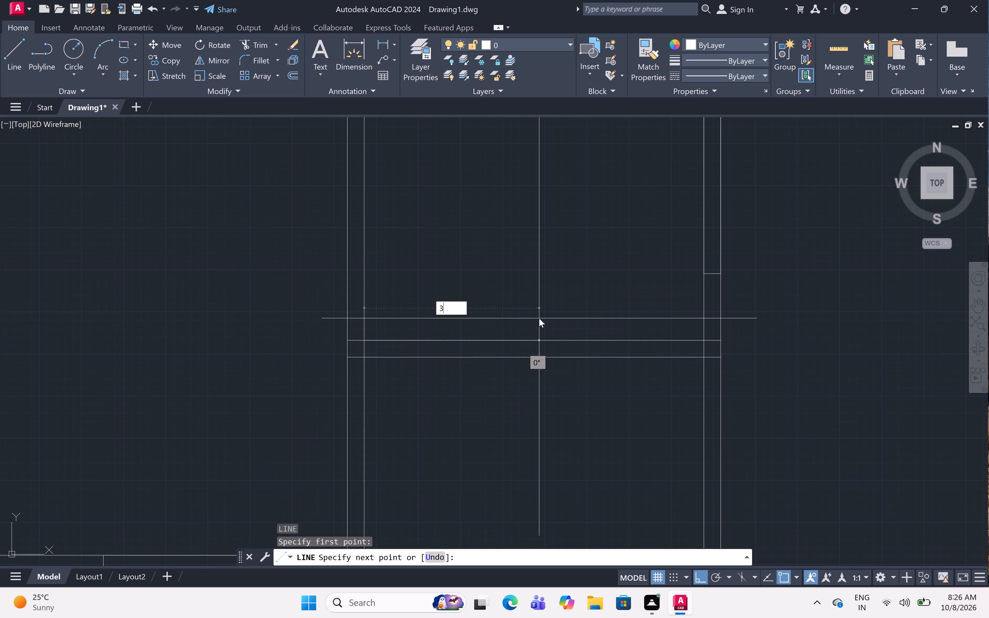
text(')
key(space)
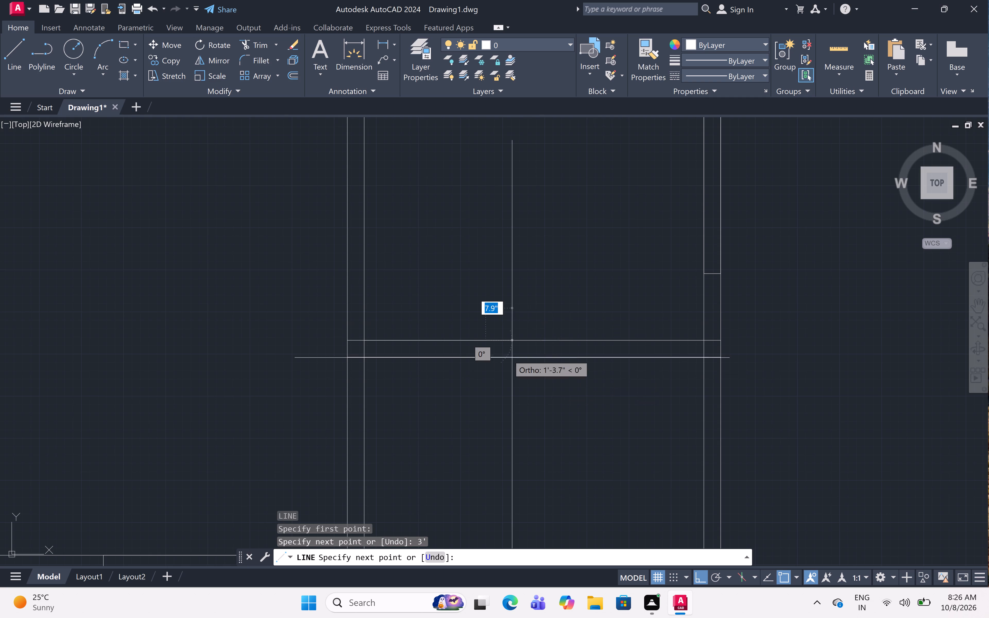
click(487, 360)
key(Escape)
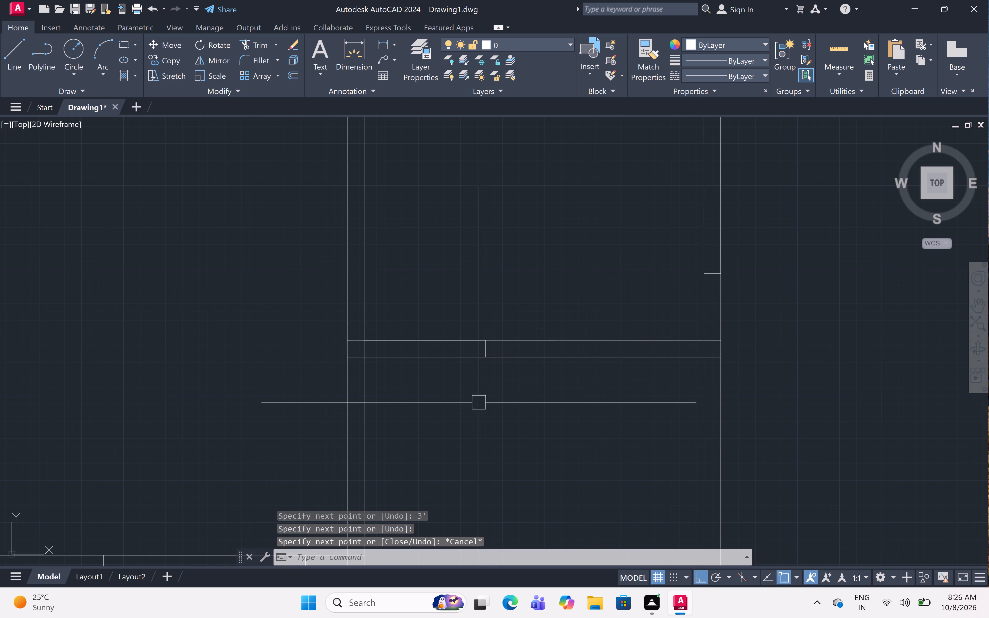
Trim both faces of that east-west partition between the north-south partition and the marking line to clear the 3' opening.
key(t)
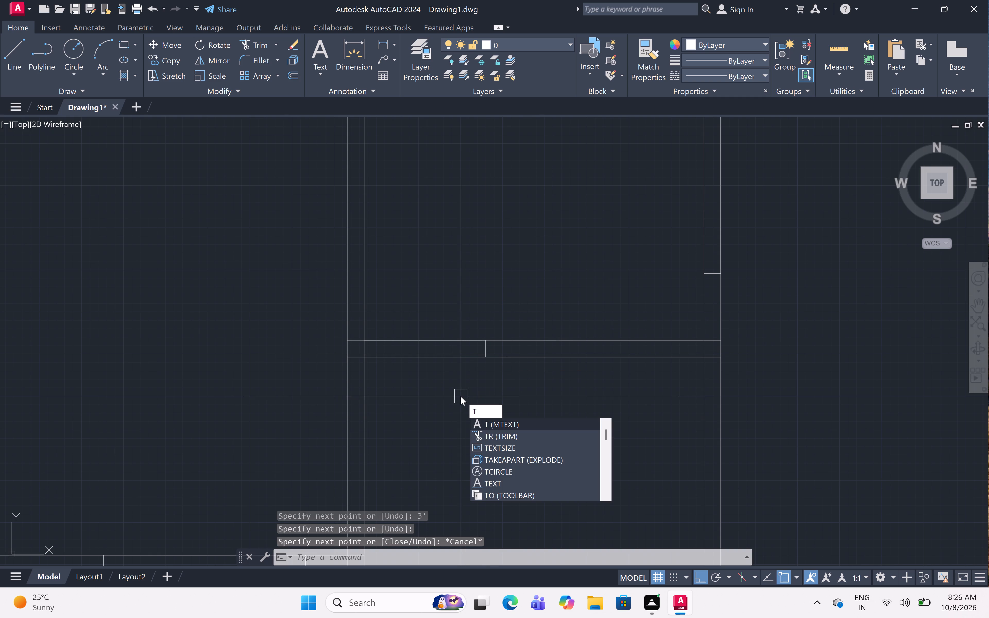
text(r)
key(space)
click(444, 332)
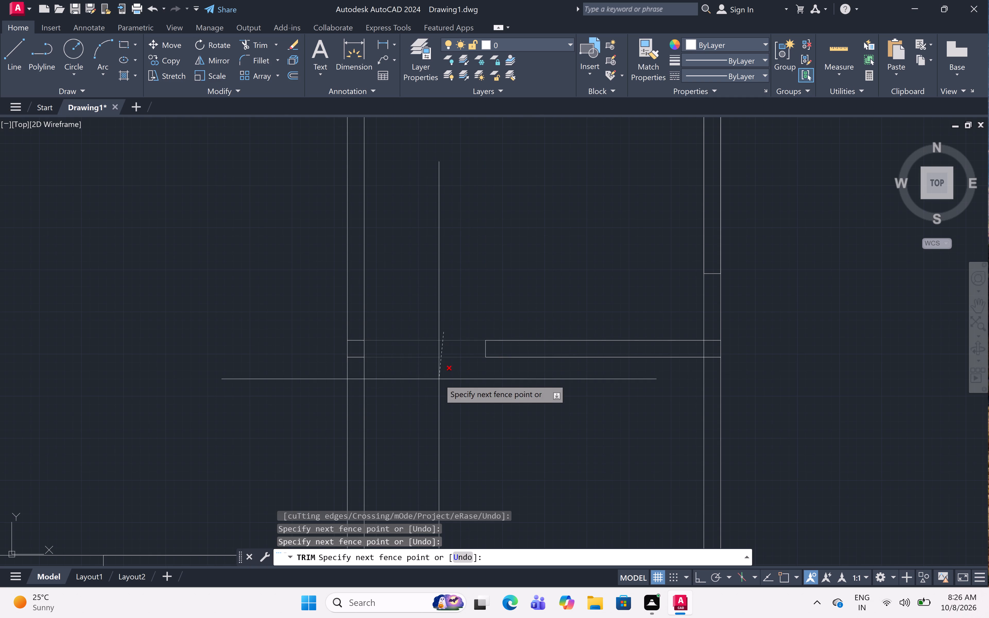
click(439, 379)
Trim the two leftover partition end lines inside the north-south partition's thickness, beside the new 3' opening.
scroll(474, 249, down, 2)
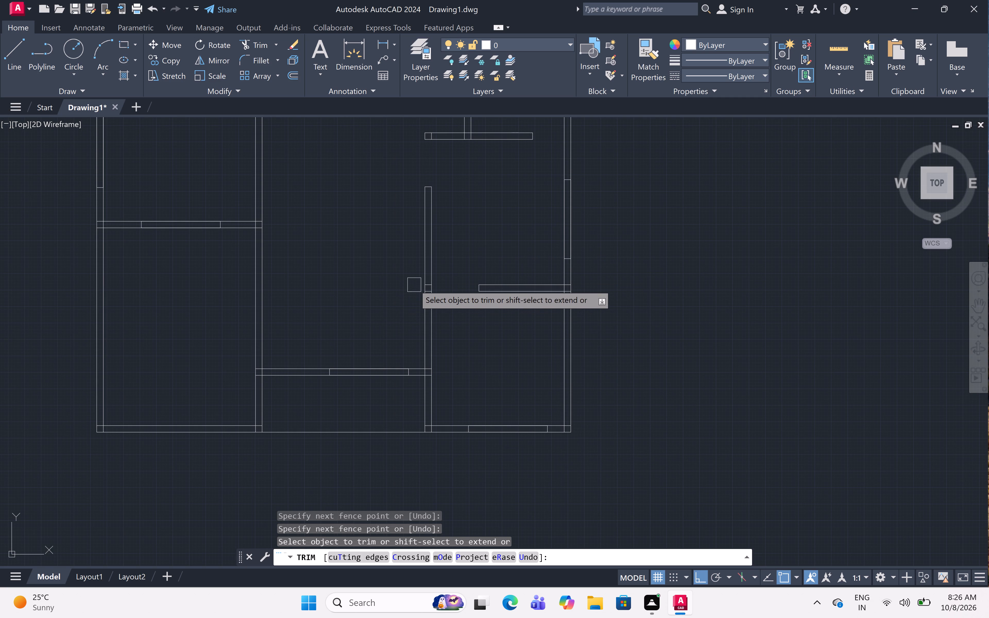
scroll(424, 290, up, 5)
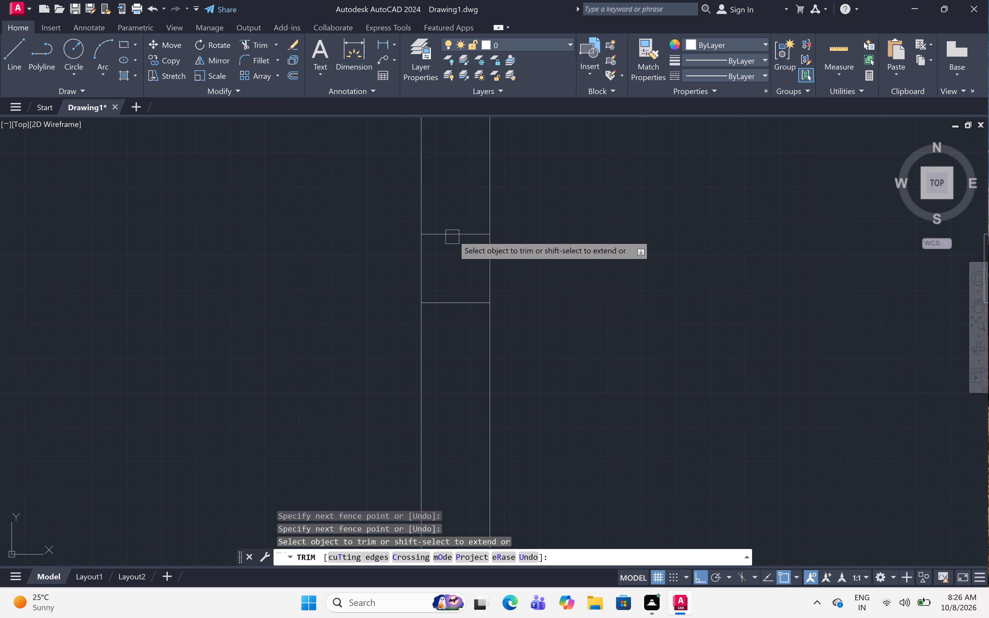
click(454, 235)
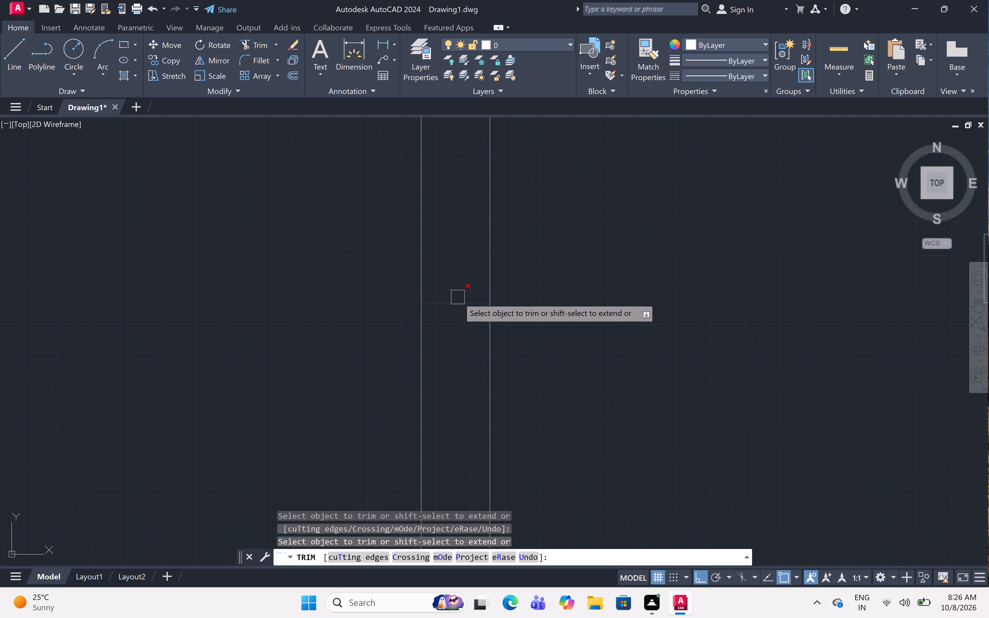
click(458, 303)
Mark a 2' segment of the east wall, measured south from the southernmost east-west partition there, with a line across the wall.
scroll(457, 304, down, 6)
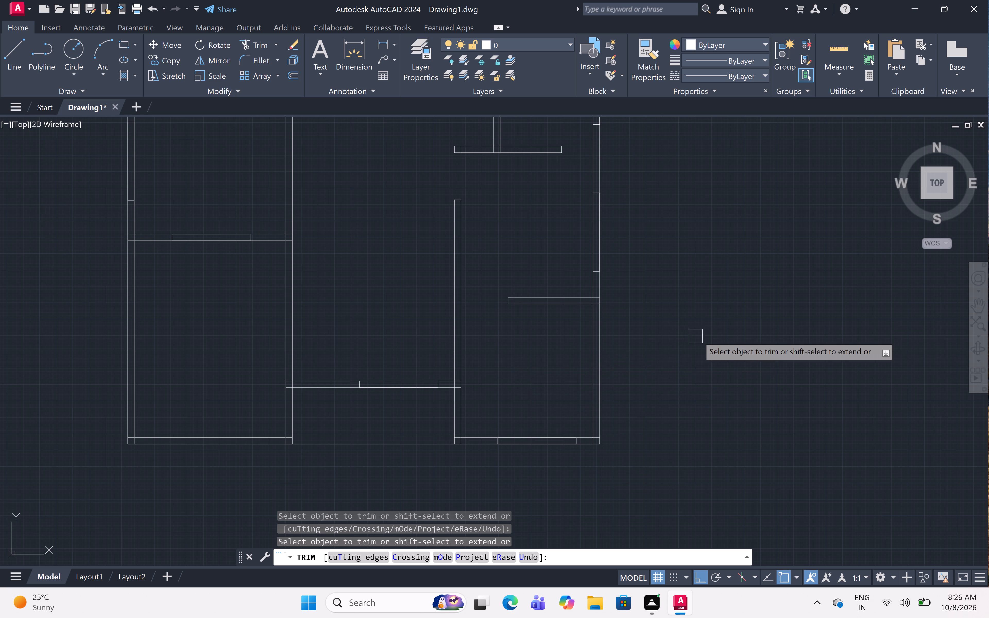
scroll(588, 308, up, 3)
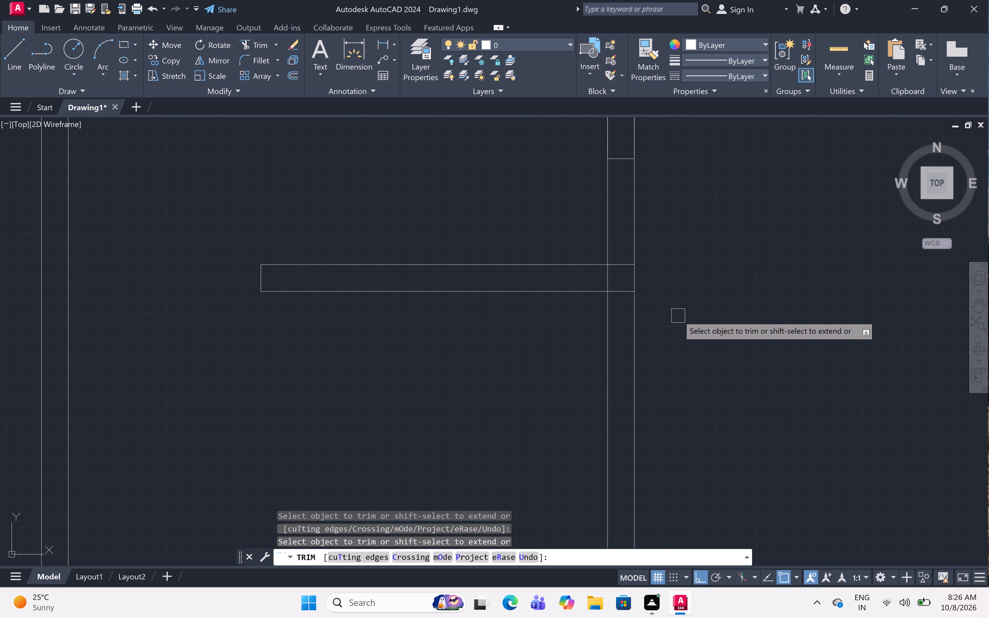
key(Escape)
text(l)
key(space)
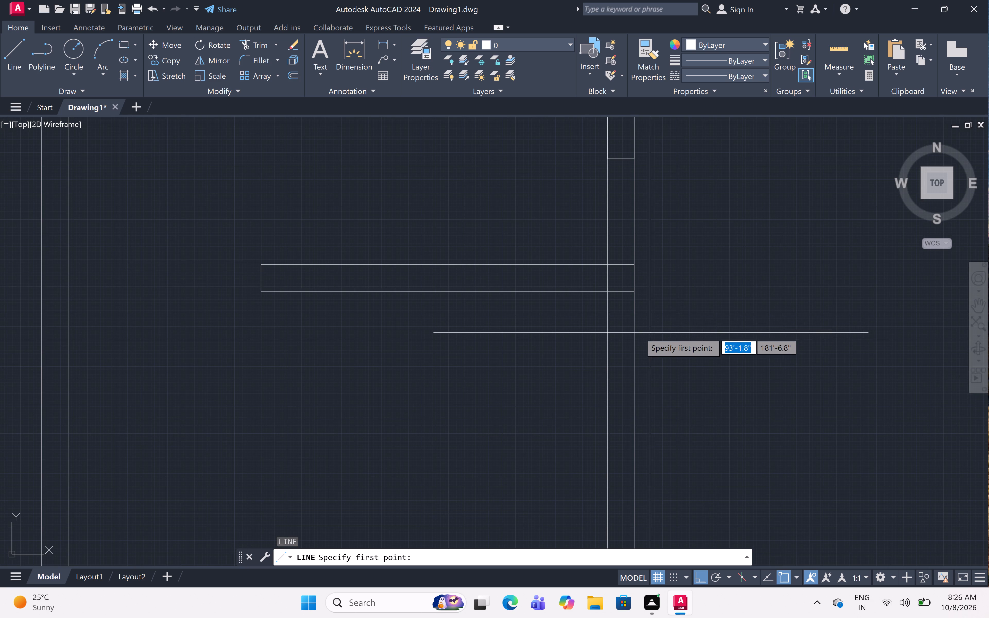
click(608, 292)
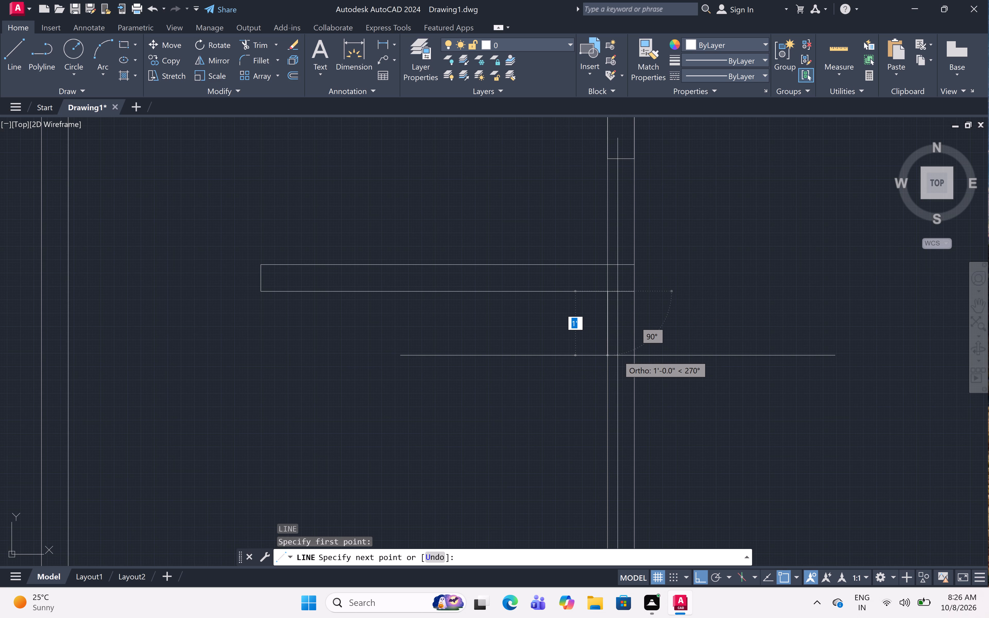
key(2)
text(')
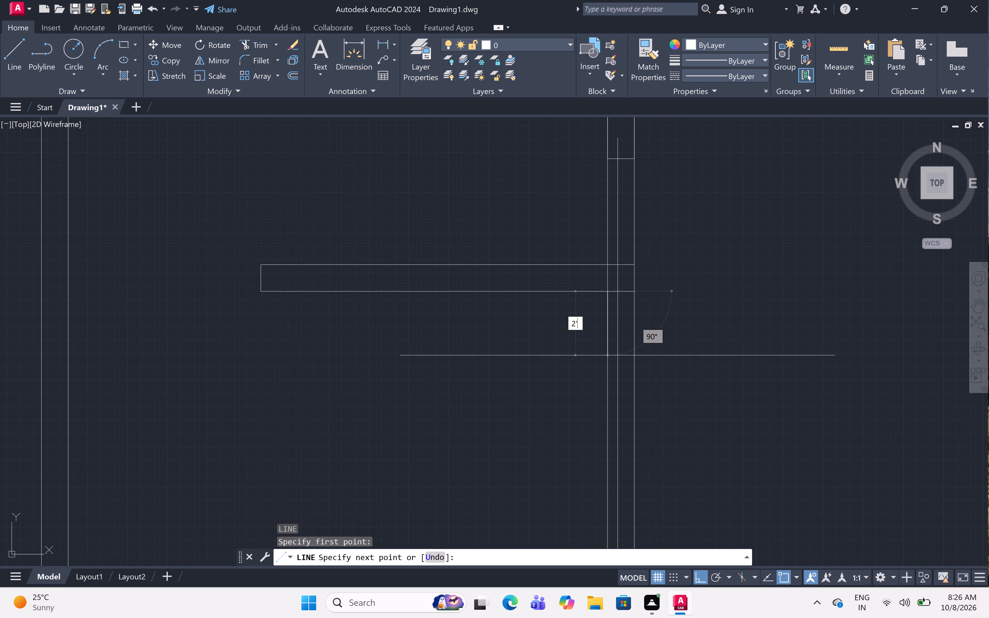
key(space)
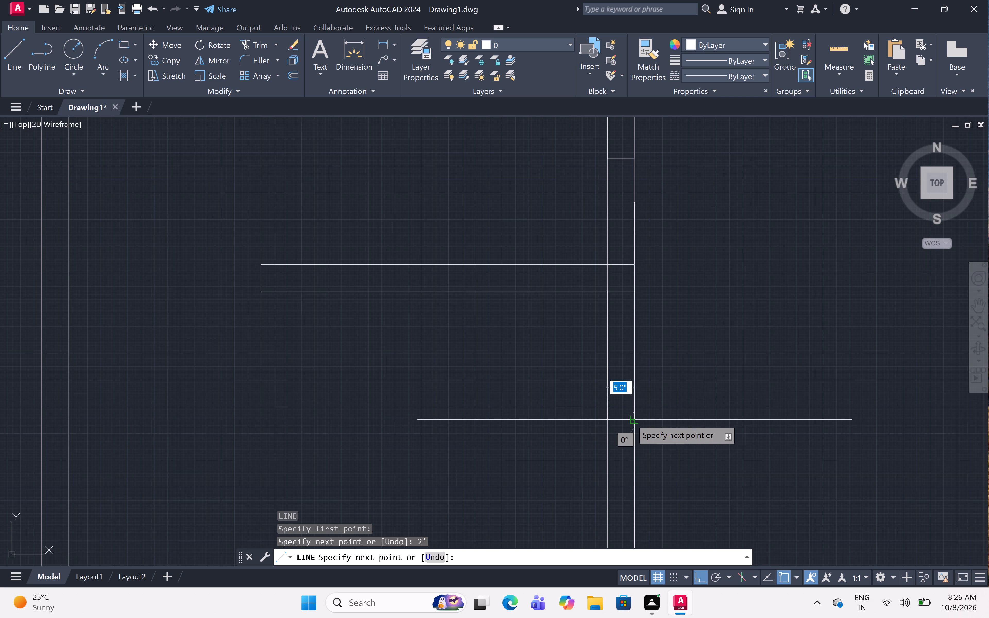
click(631, 420)
key(Escape)
Trim the east wall's inner face between the southernmost east-west partition and the 2' marking line.
text(tr)
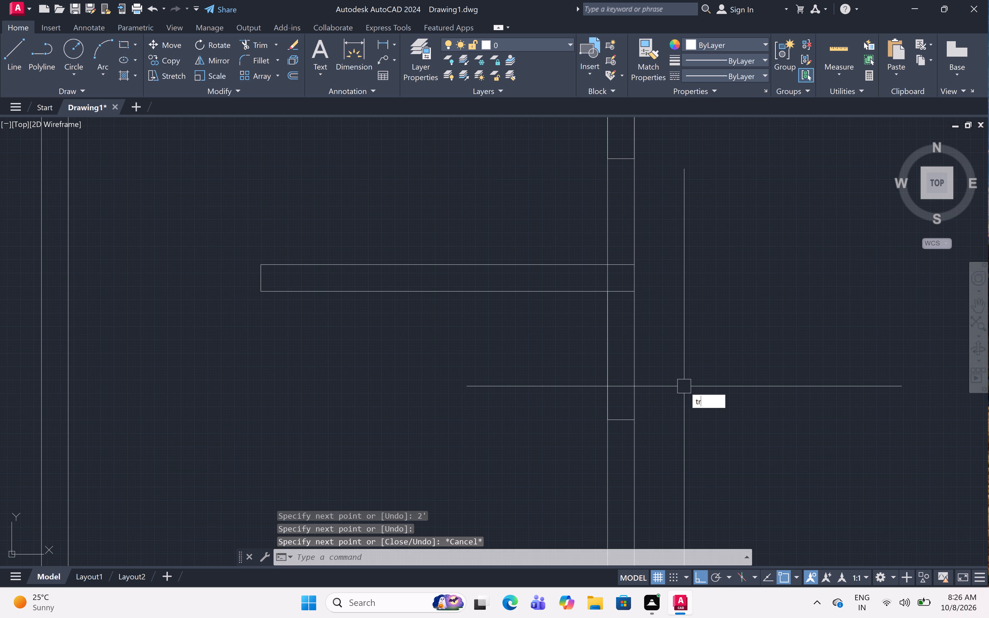
key(space)
click(601, 347)
click(603, 347)
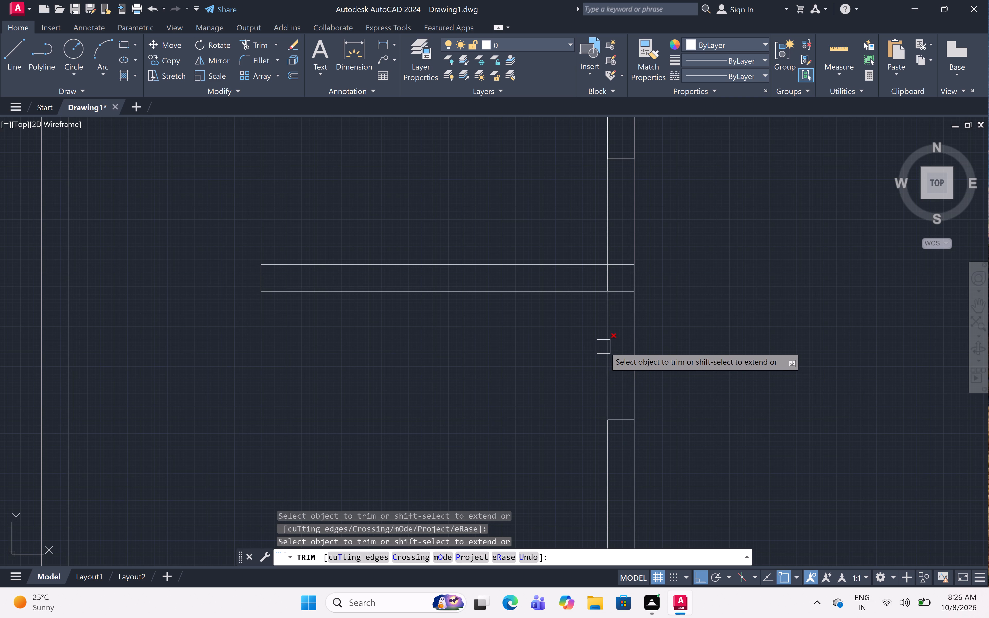
scroll(649, 323, down, 2)
scroll(687, 304, down, 2)
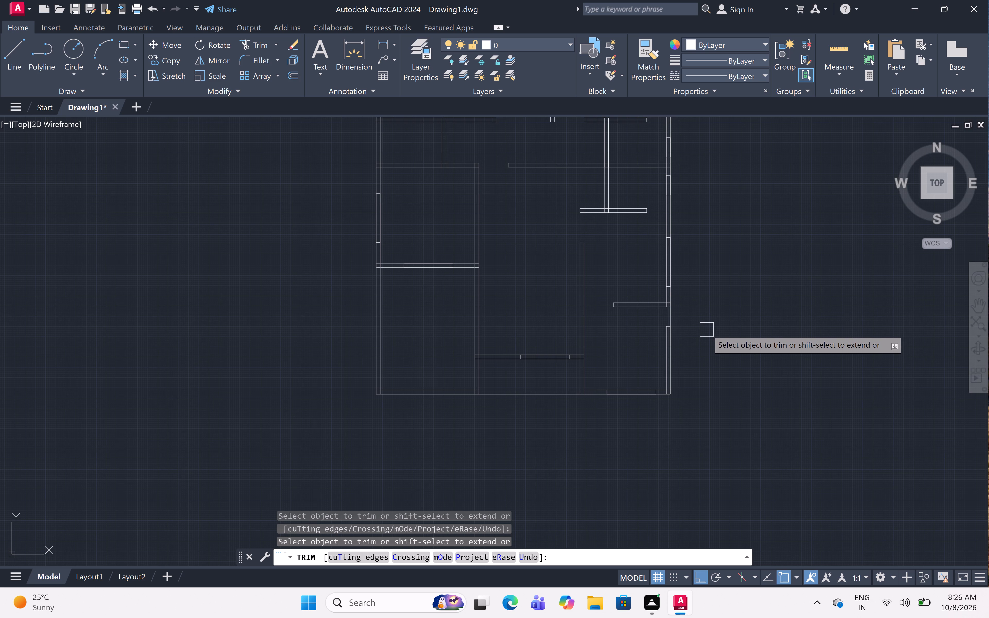
Mark a 3' opening in the outlined east-west partition between the two long southern north-south partitions, measured east from the western one, with a line across the wall.
scroll(491, 354, up, 2)
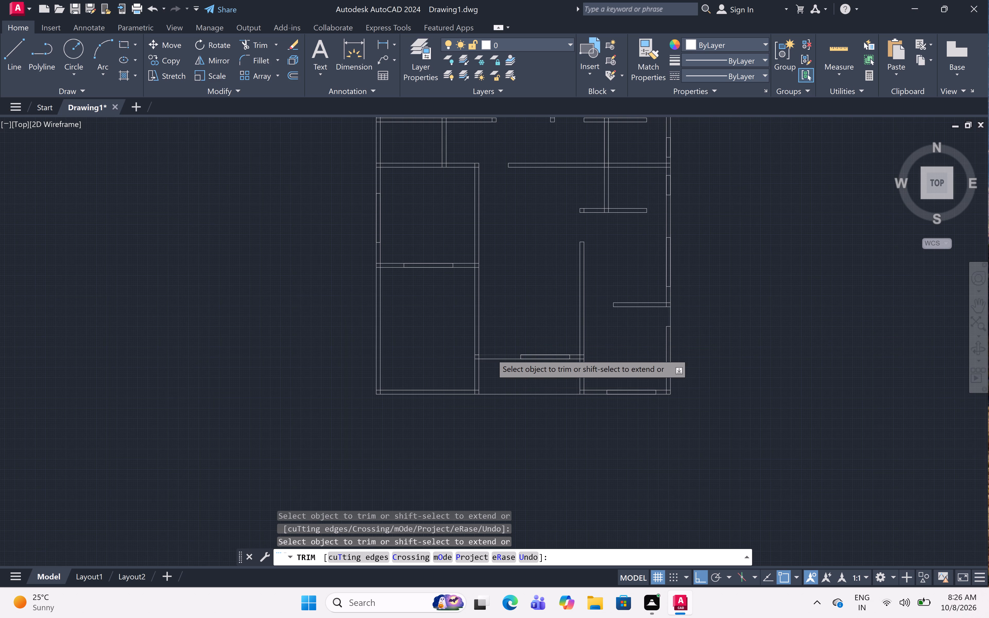
scroll(491, 354, up, 2)
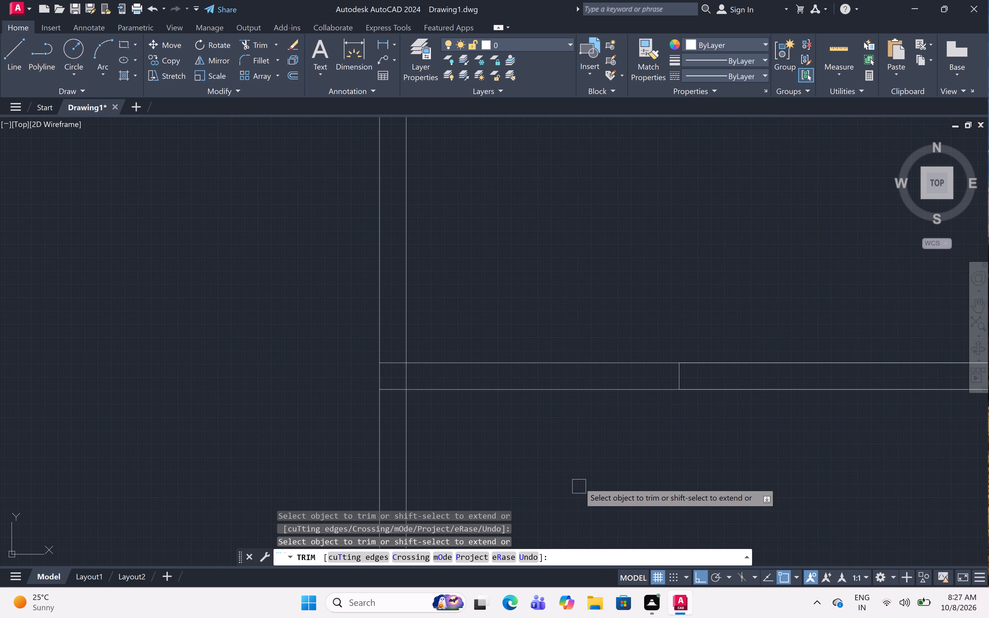
key(Escape)
key(l)
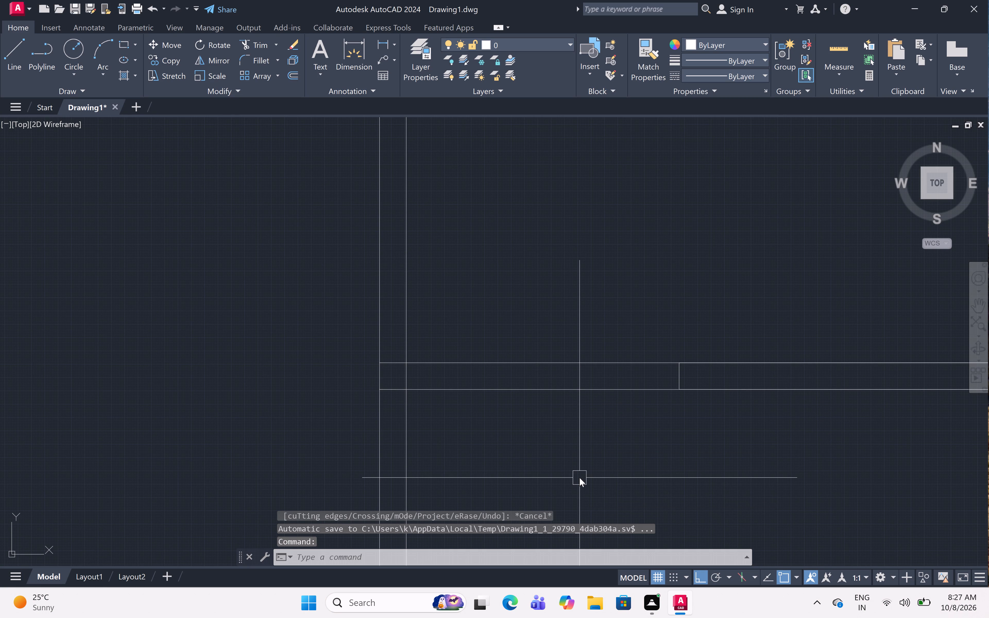
key(space)
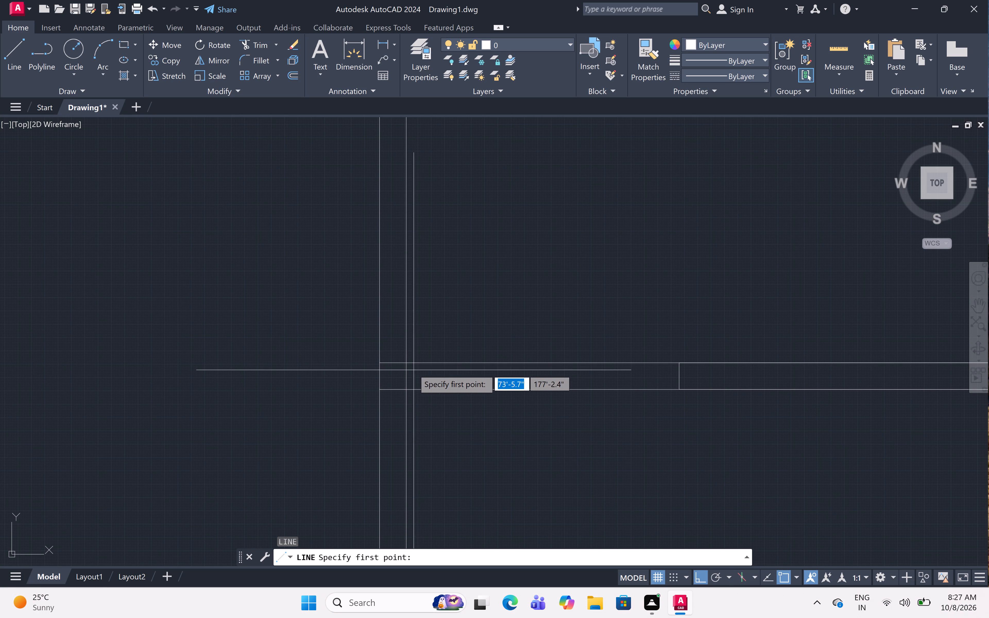
click(407, 363)
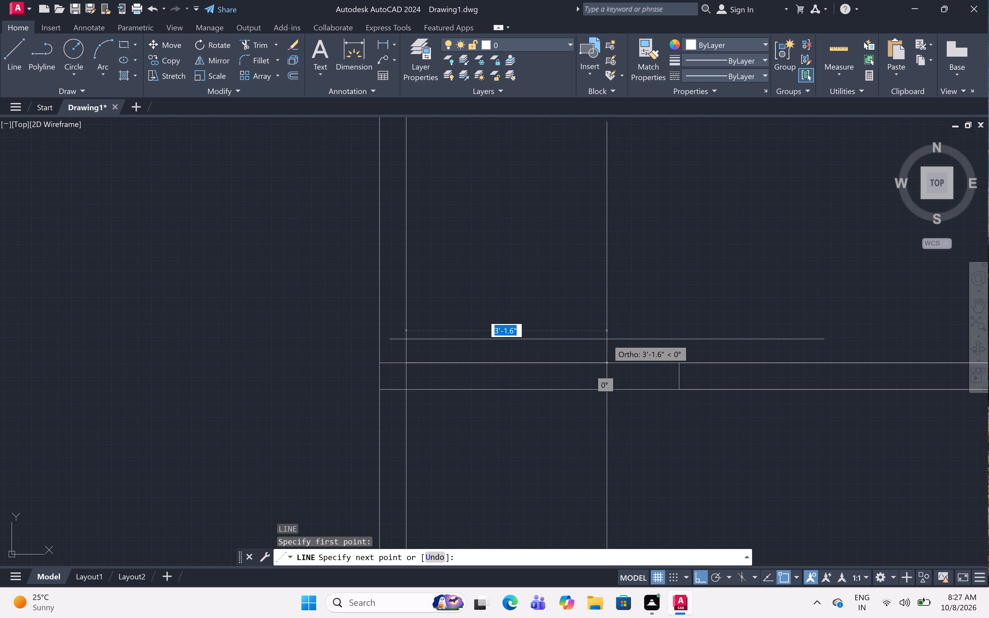
text(3')
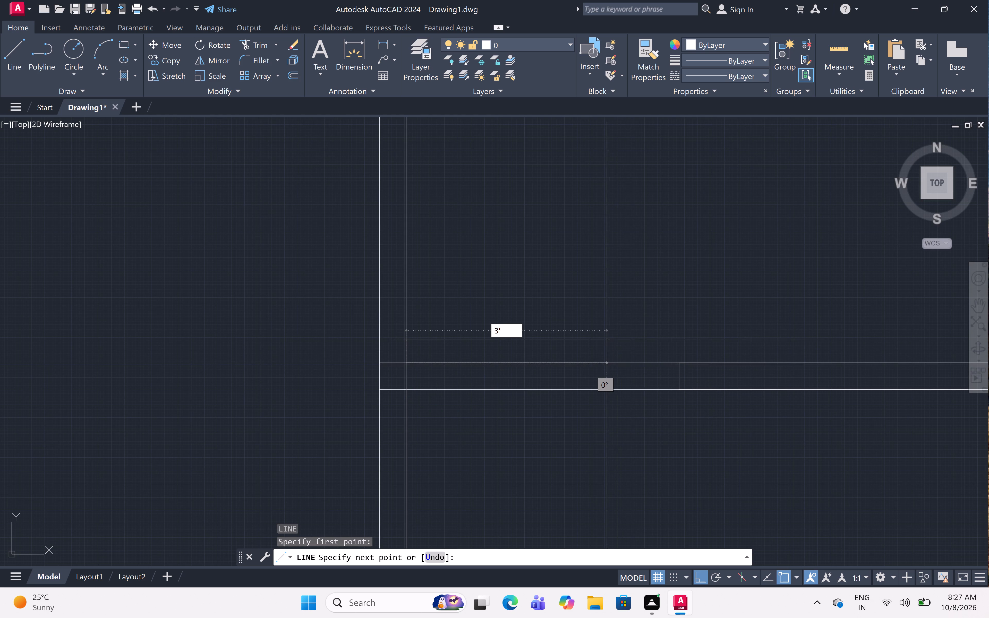
key(space)
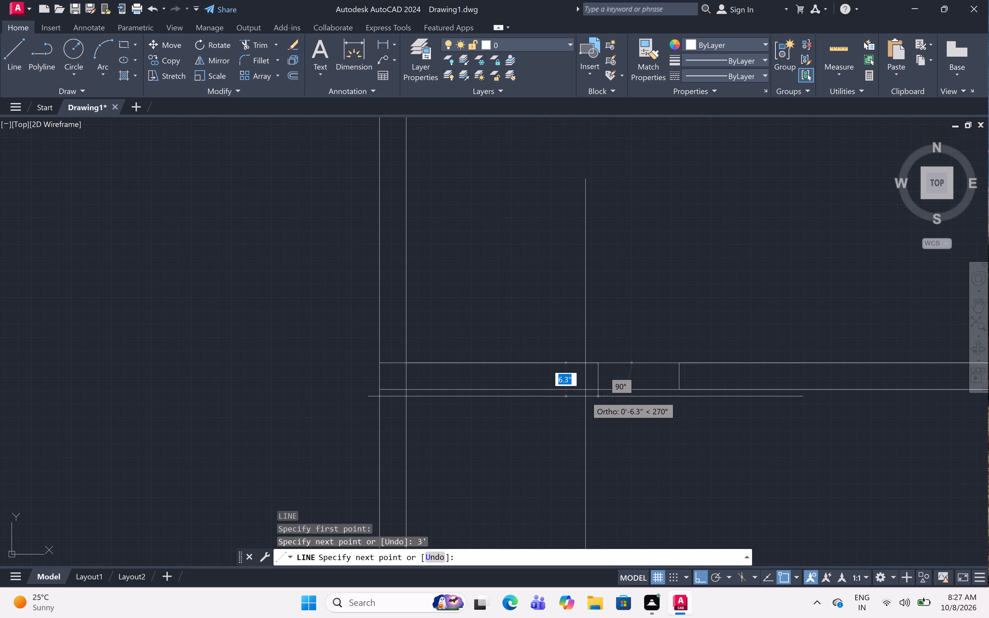
click(600, 391)
key(Escape)
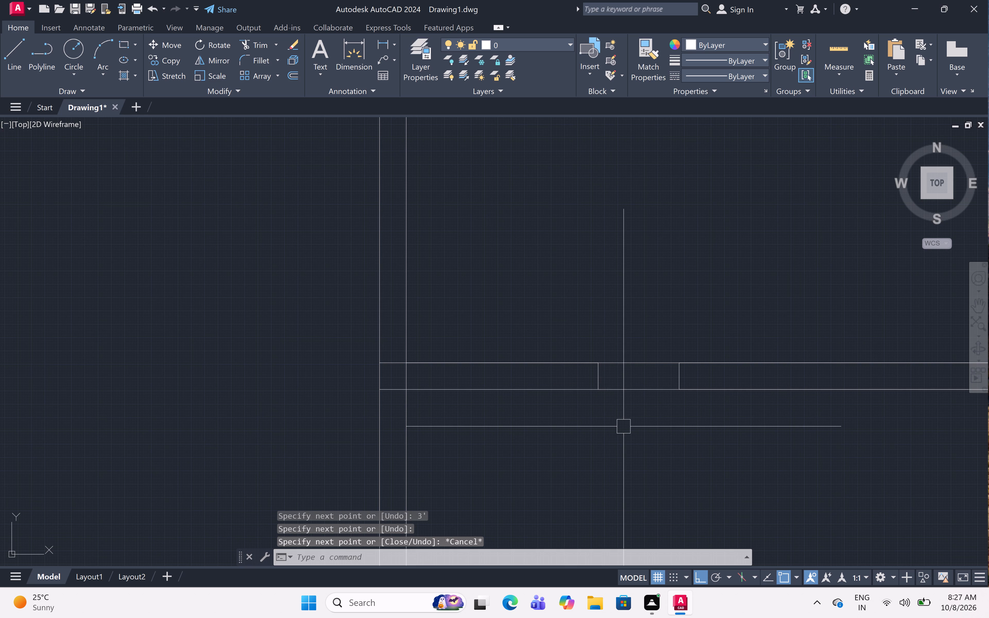
Trim both partition faces west of that 3' marking line and the two leftover end lines inside the north-south partition's thickness.
text(tr)
key(space)
click(491, 306)
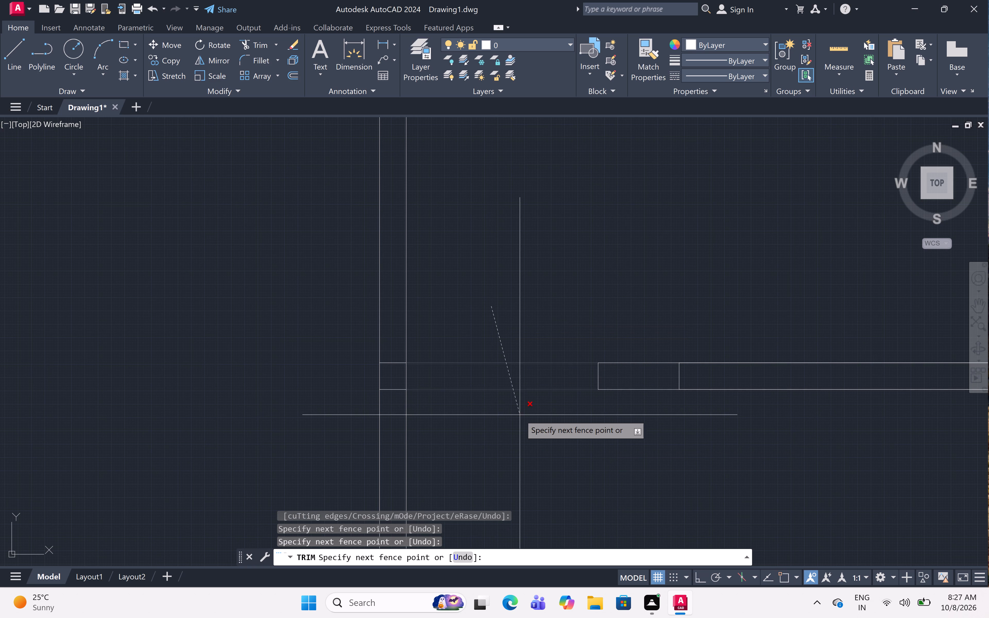
click(520, 415)
scroll(378, 373, up, 2)
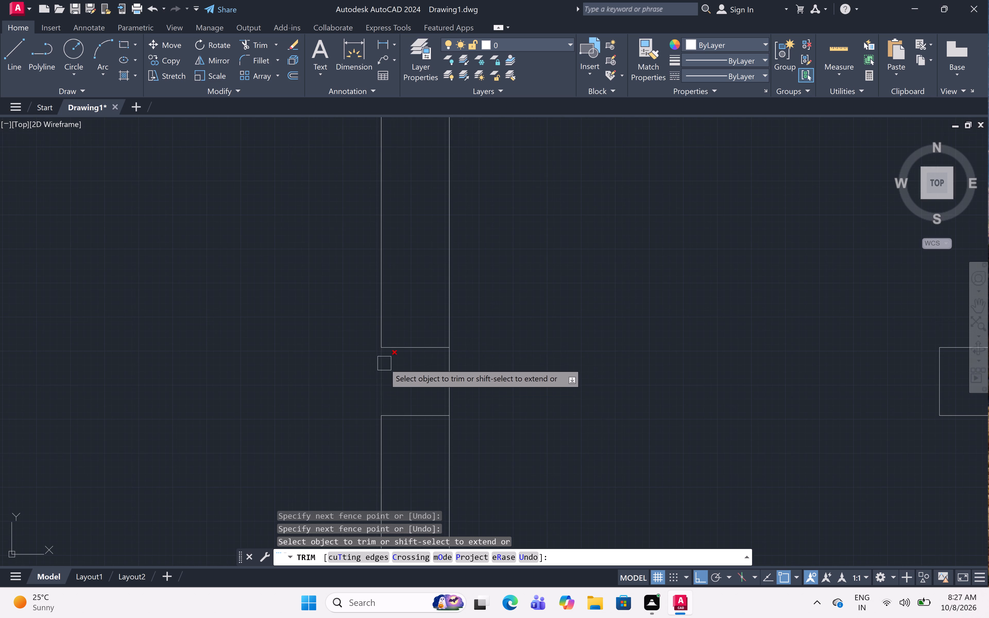
click(398, 348)
click(420, 414)
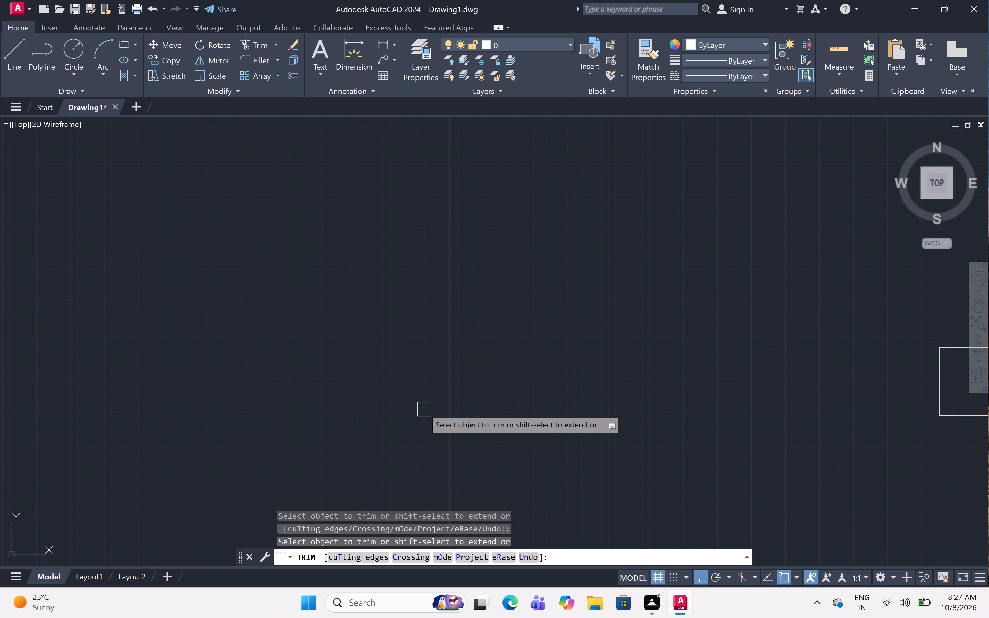
Trim both faces of the east-west partition between the short north-south partition and the head of the western long north-south partition.
scroll(424, 409, down, 5)
middle_drag(498, 351, 522, 439)
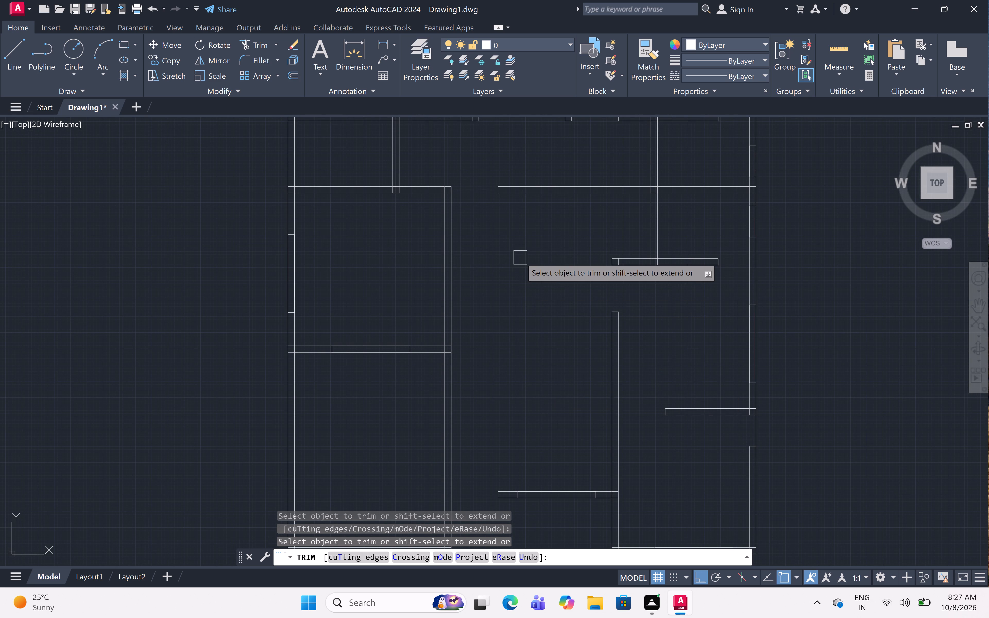
middle_drag(516, 265, 542, 353)
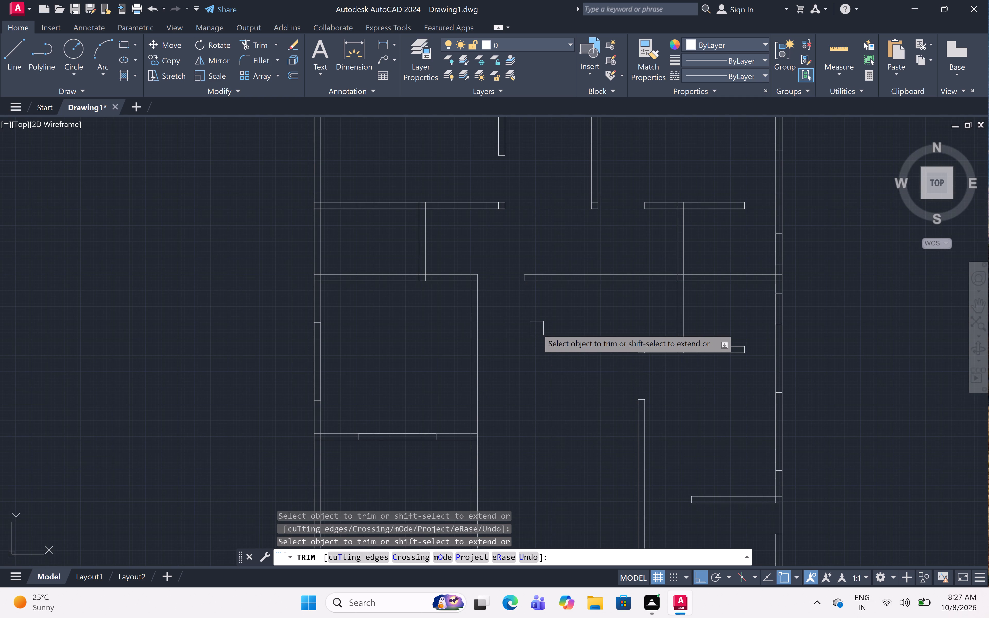
scroll(441, 259, up, 1)
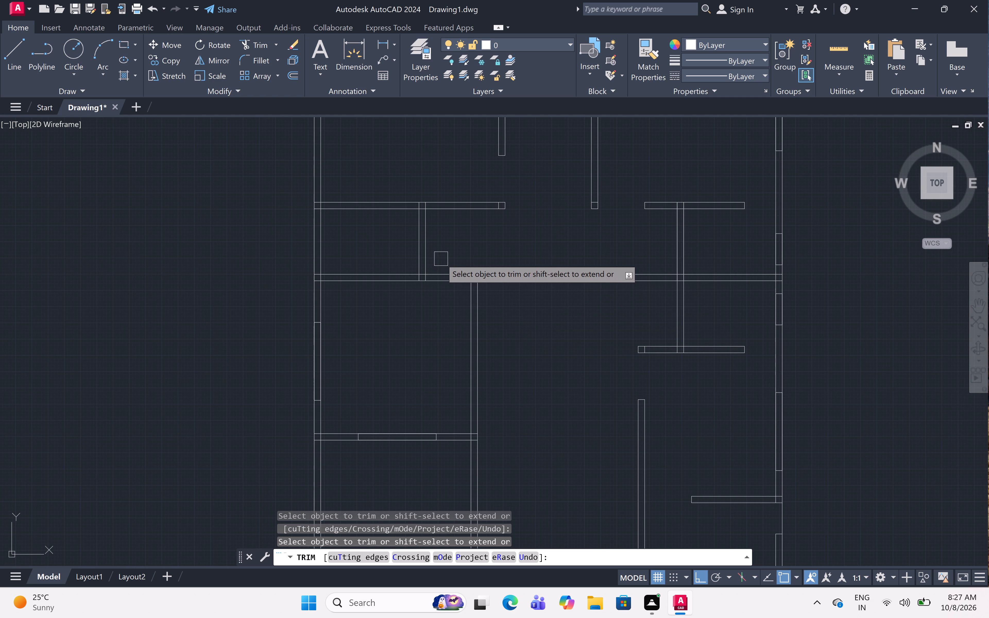
scroll(441, 259, up, 2)
click(450, 262)
click(470, 376)
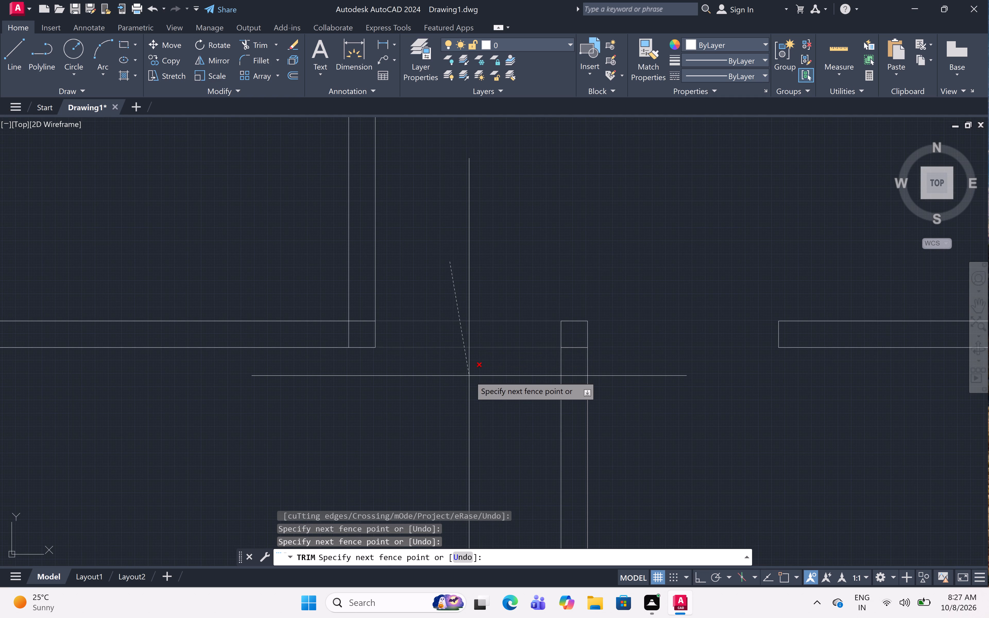
scroll(477, 334, down, 2)
middle_drag(482, 310, 493, 345)
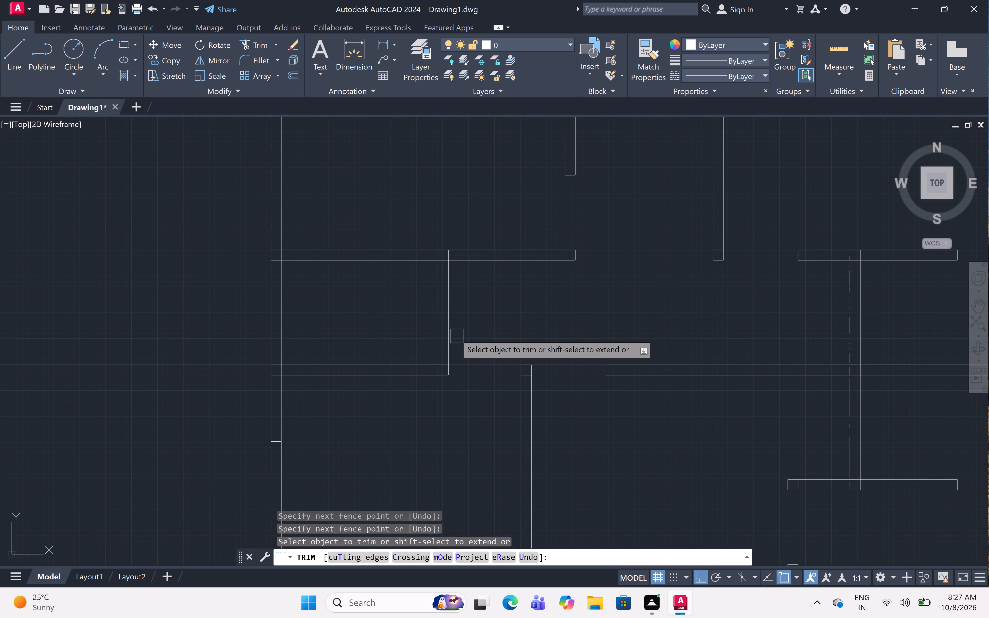
scroll(440, 319, up, 3)
scroll(484, 292, down, 1)
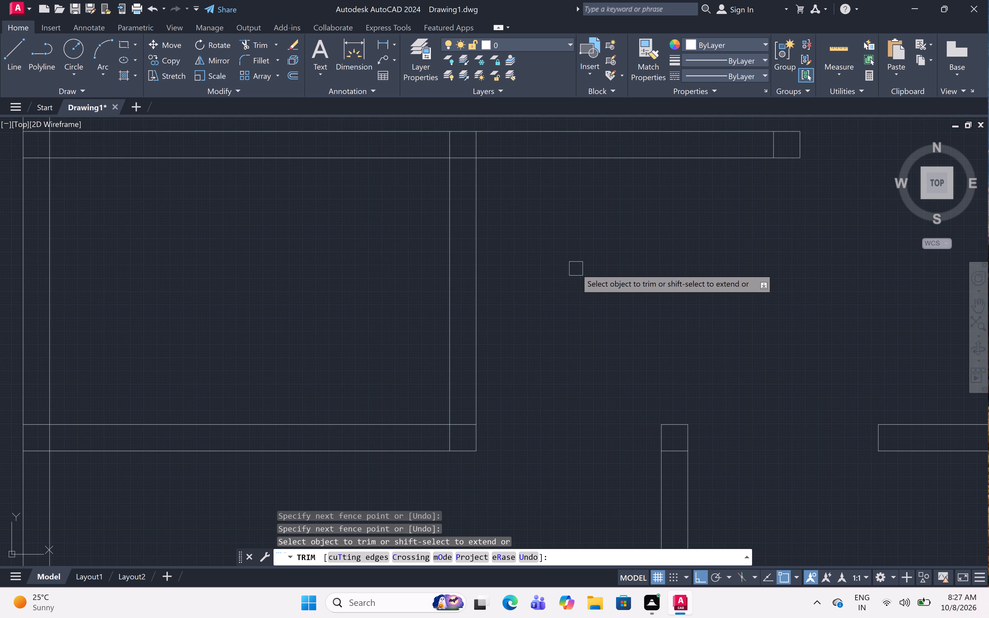
key(Escape)
Mark a 2' opening in the short north-south partition, measured north from the east-west partition below, with a line across the wall.
text(of)
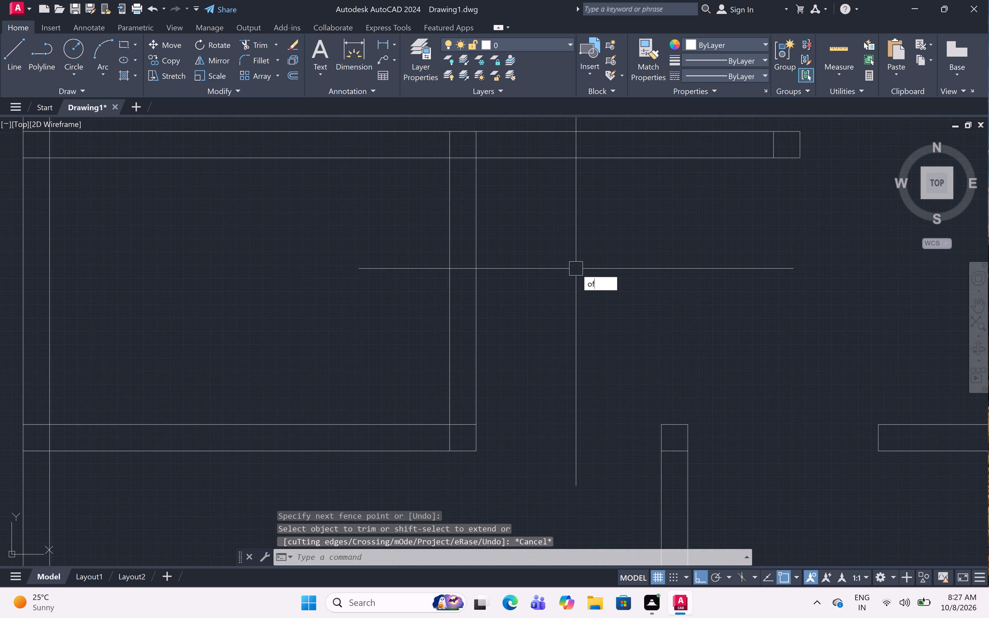
key(Escape)
key(Escape)
text(l)
key(space)
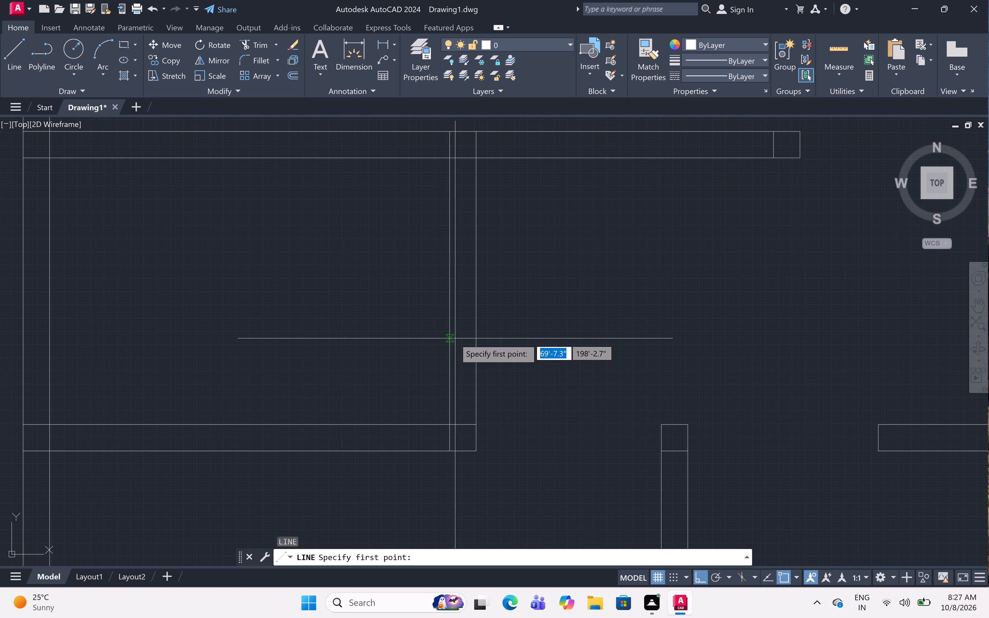
click(451, 422)
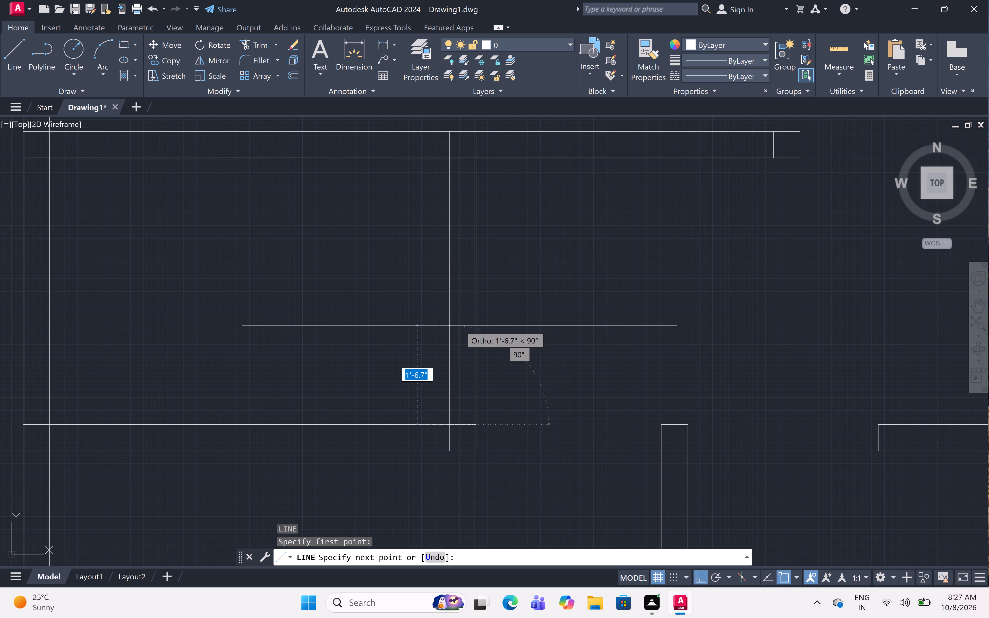
text(2')
key(space)
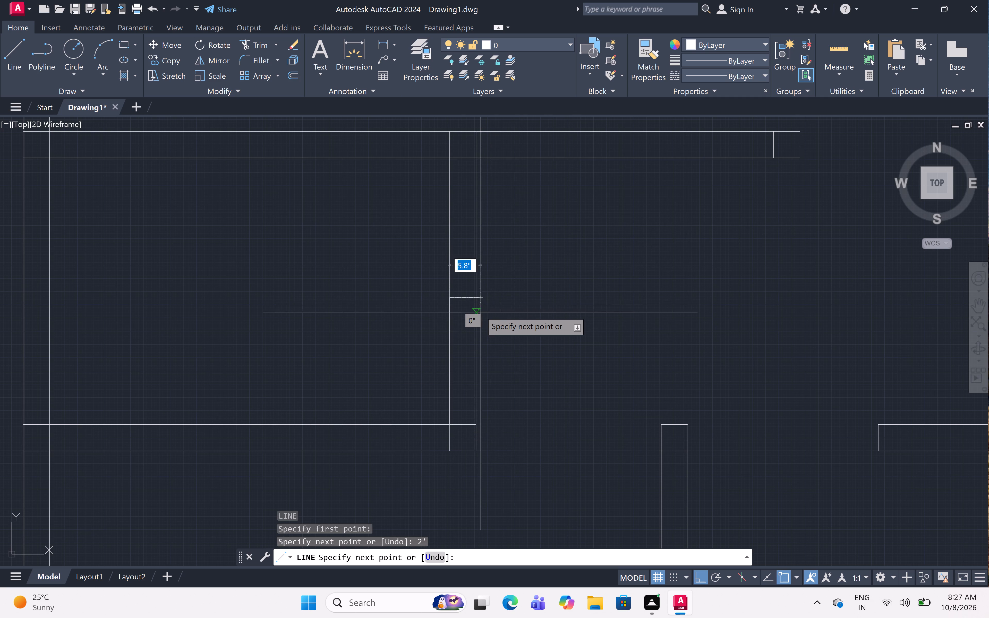
drag(478, 301, 480, 304)
key(Escape)
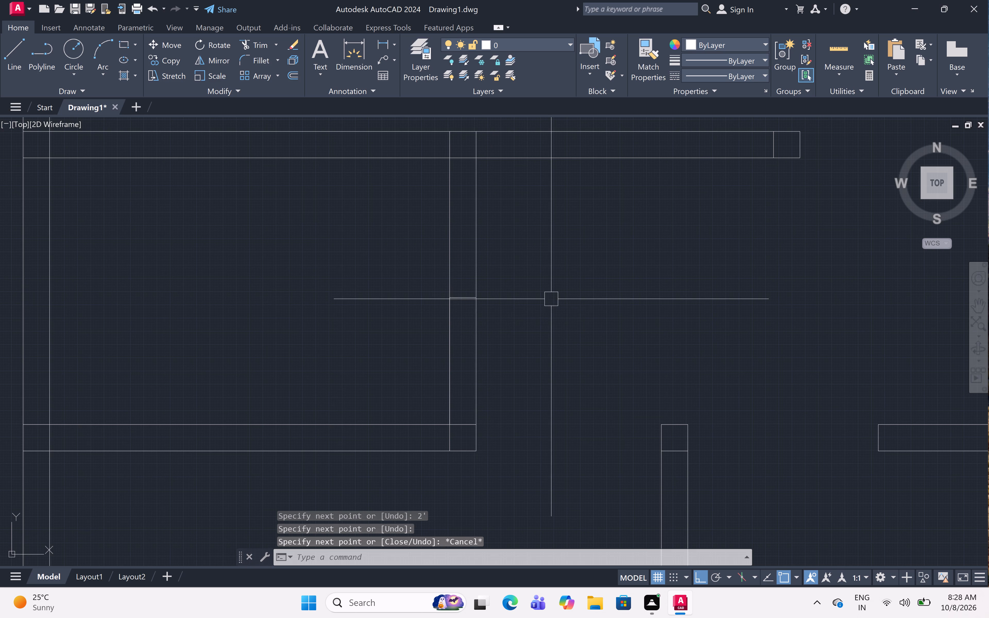
Trim both faces of the short partition south of the 2' marking line and its leftover line inside the east-west partition's thickness.
text(tr)
key(space)
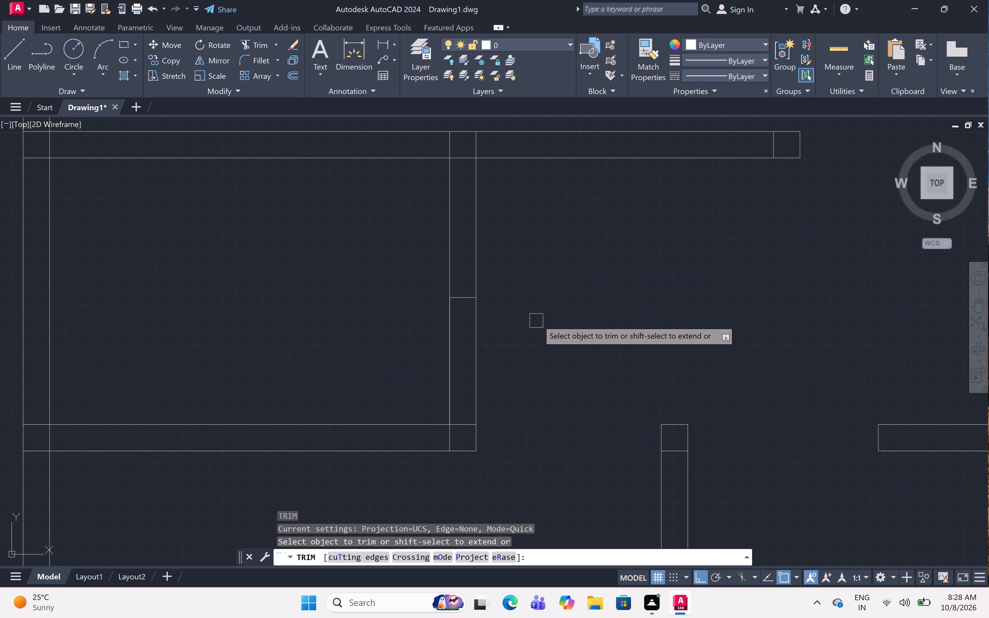
click(557, 349)
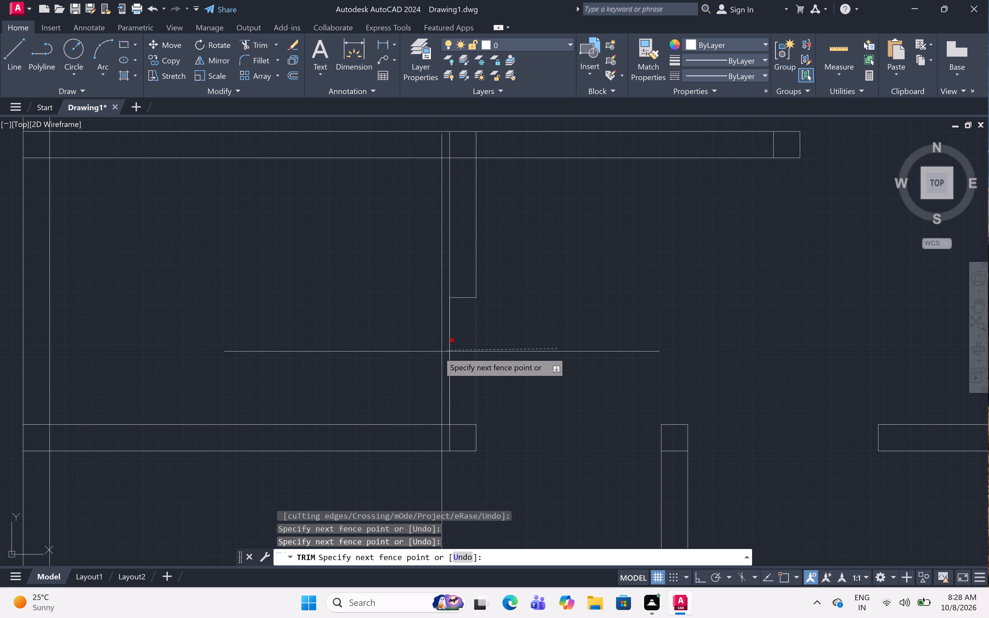
click(424, 356)
scroll(445, 451, up, 2)
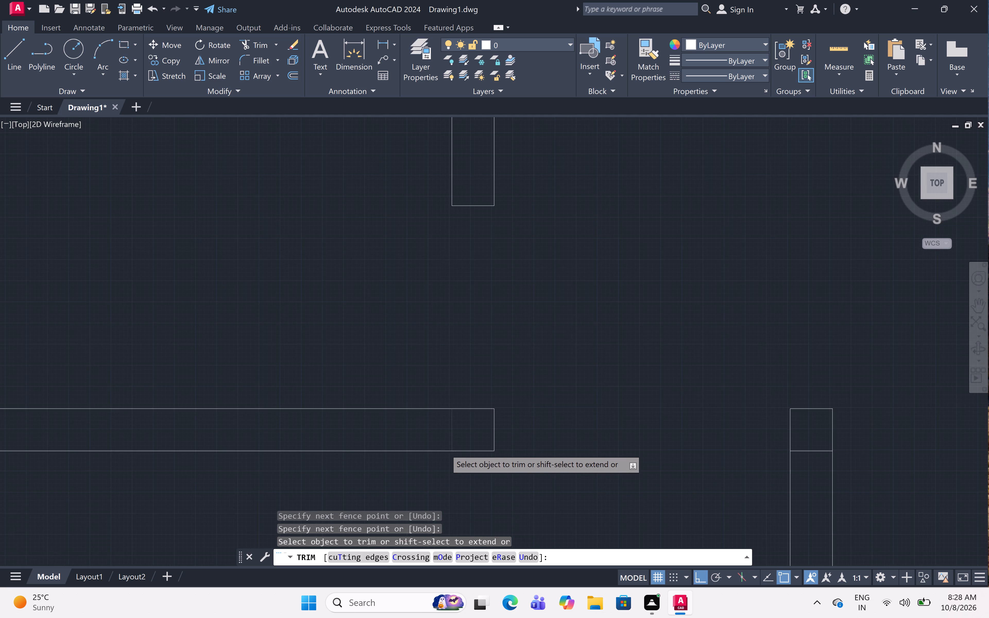
click(451, 425)
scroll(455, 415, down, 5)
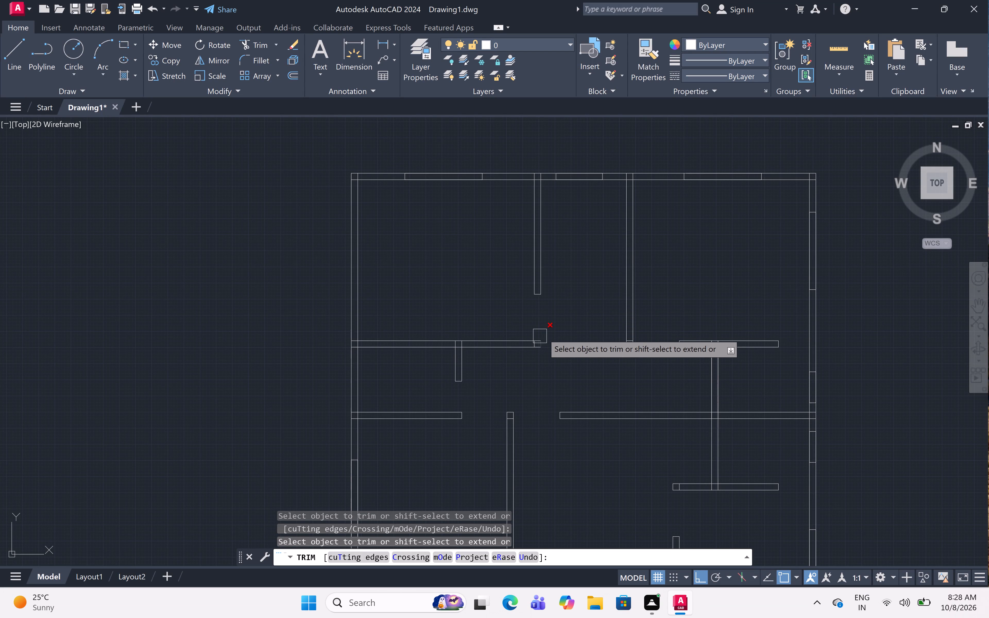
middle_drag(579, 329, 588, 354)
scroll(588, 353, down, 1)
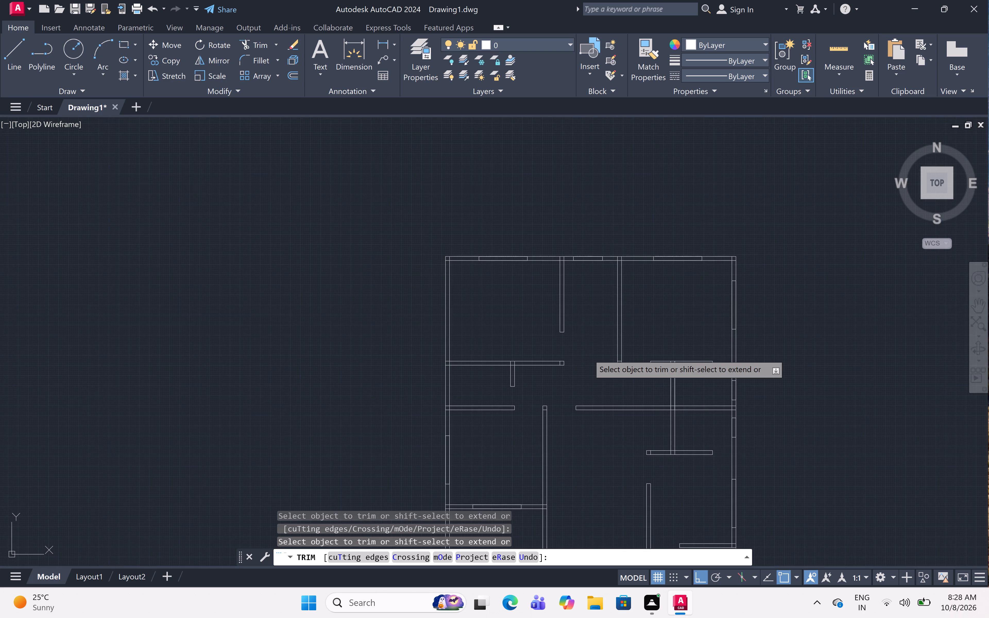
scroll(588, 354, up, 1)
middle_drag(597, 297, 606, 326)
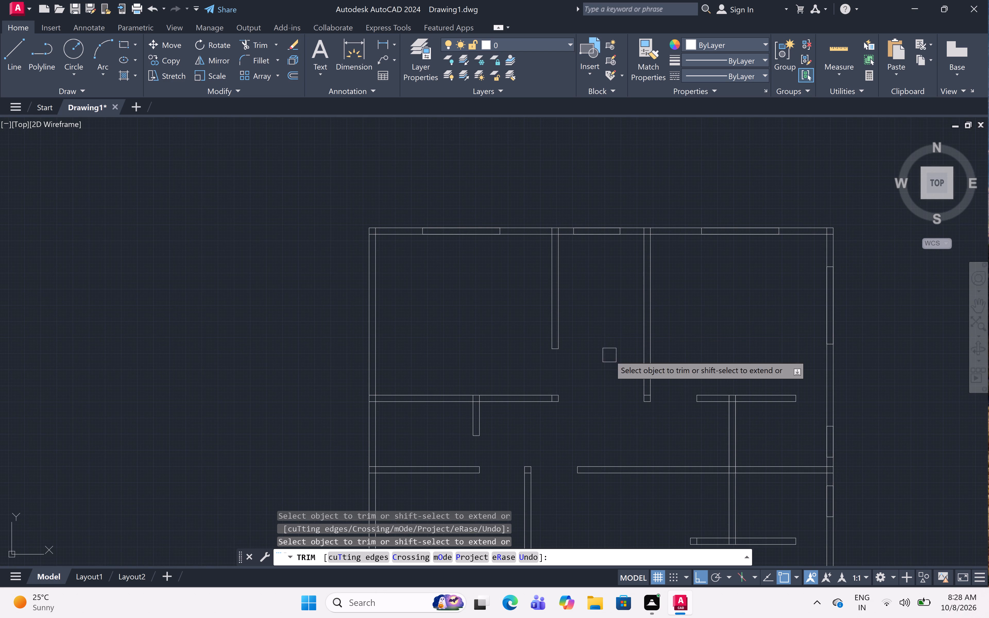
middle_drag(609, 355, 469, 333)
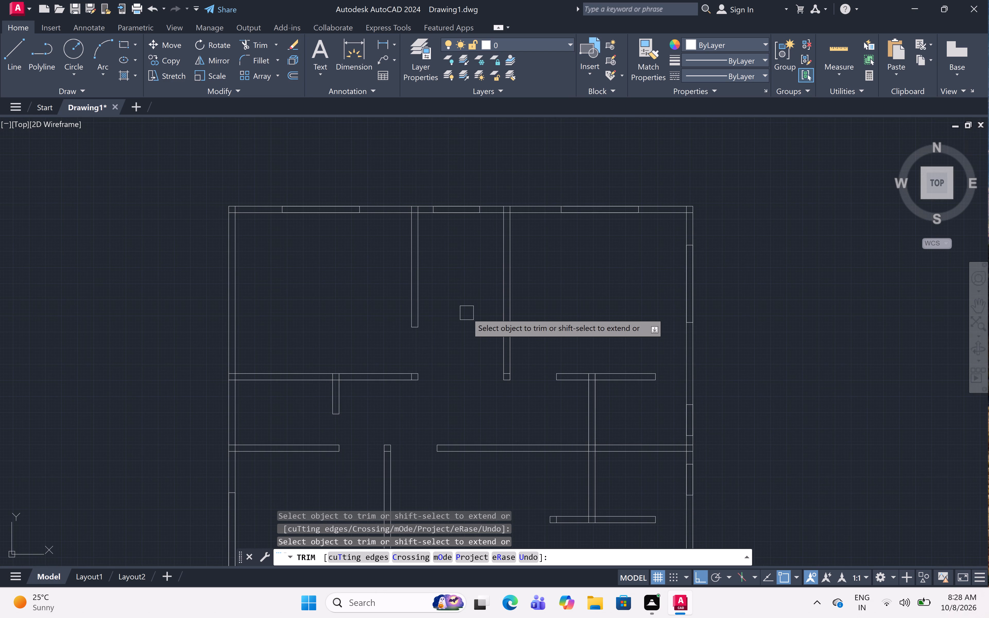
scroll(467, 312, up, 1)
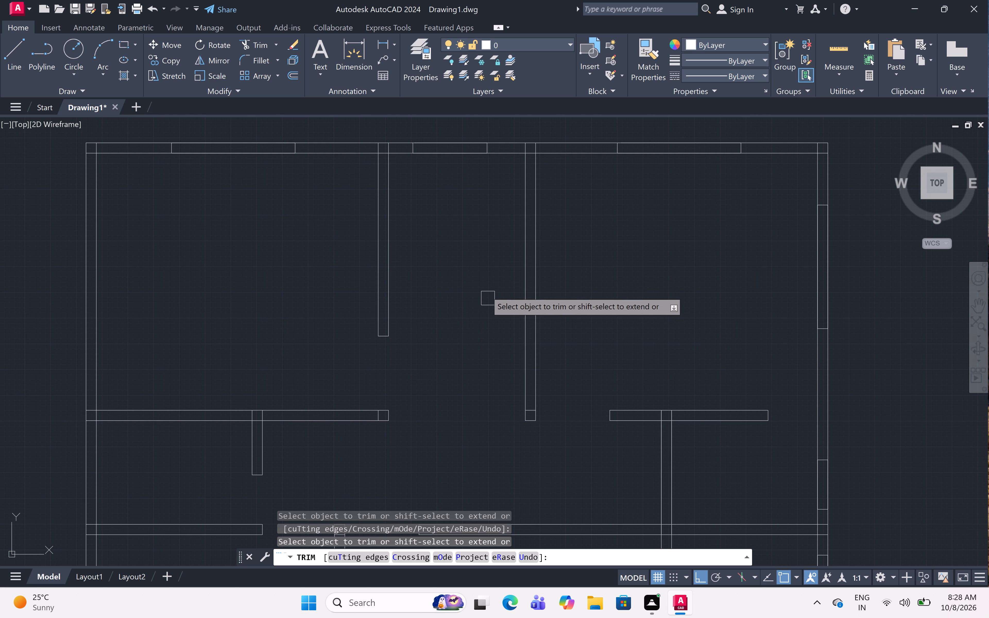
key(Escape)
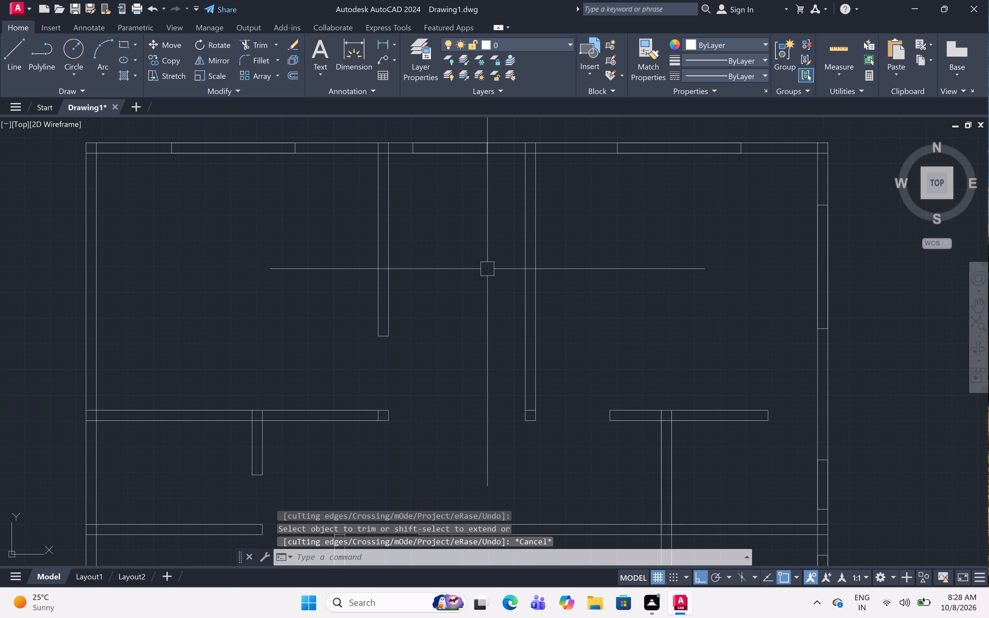
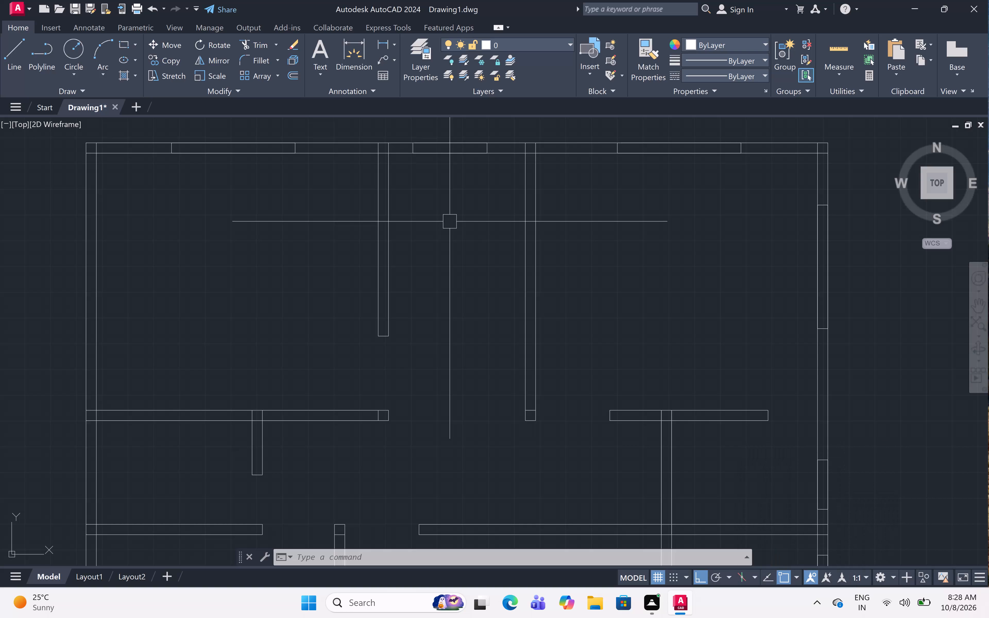
Examine the floor plan's partitions, openings and wall junctions across the whole layout.
scroll(439, 228, down, 3)
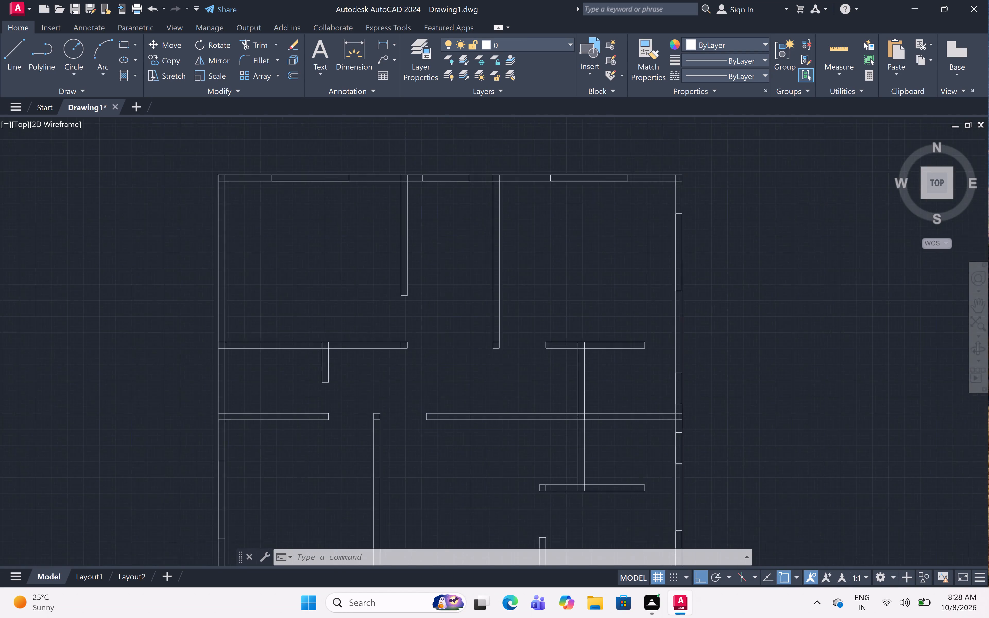
scroll(440, 268, up, 2)
middle_drag(441, 265, 575, 227)
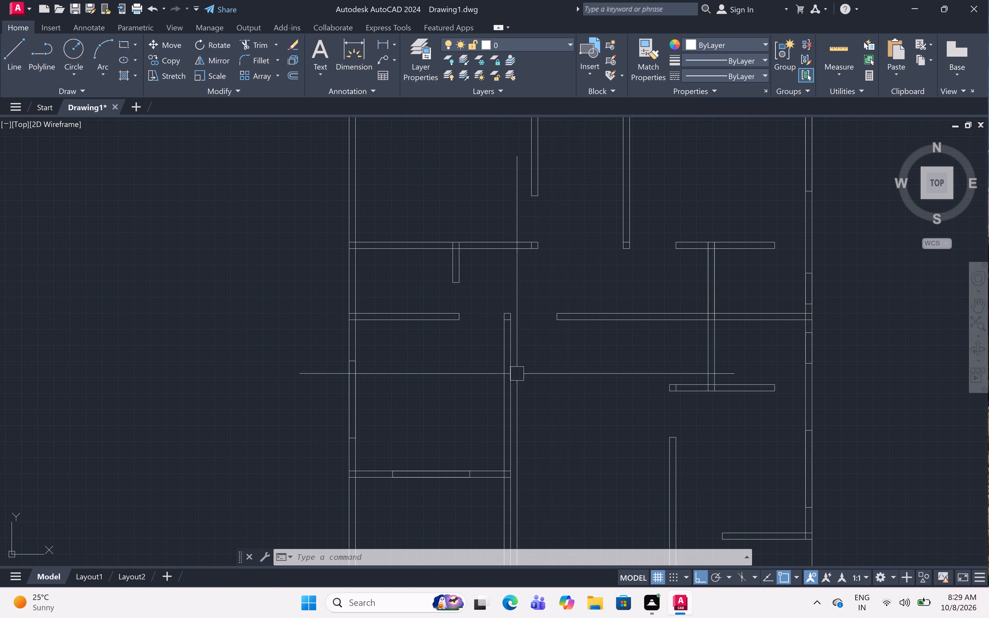
scroll(535, 358, down, 1)
middle_drag(536, 356, 540, 366)
middle_click(540, 366)
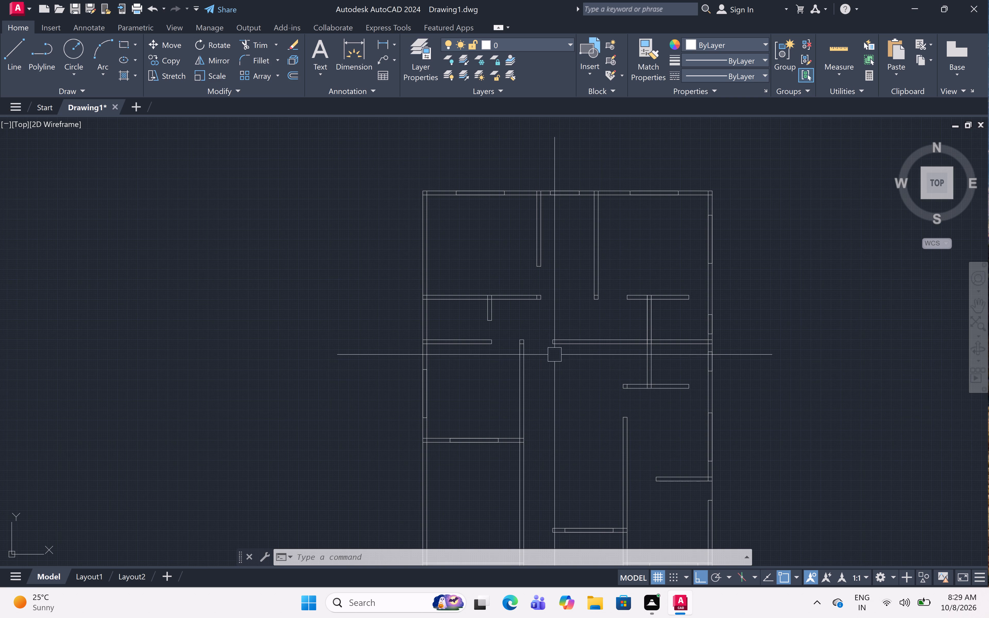
scroll(564, 267, down, 1)
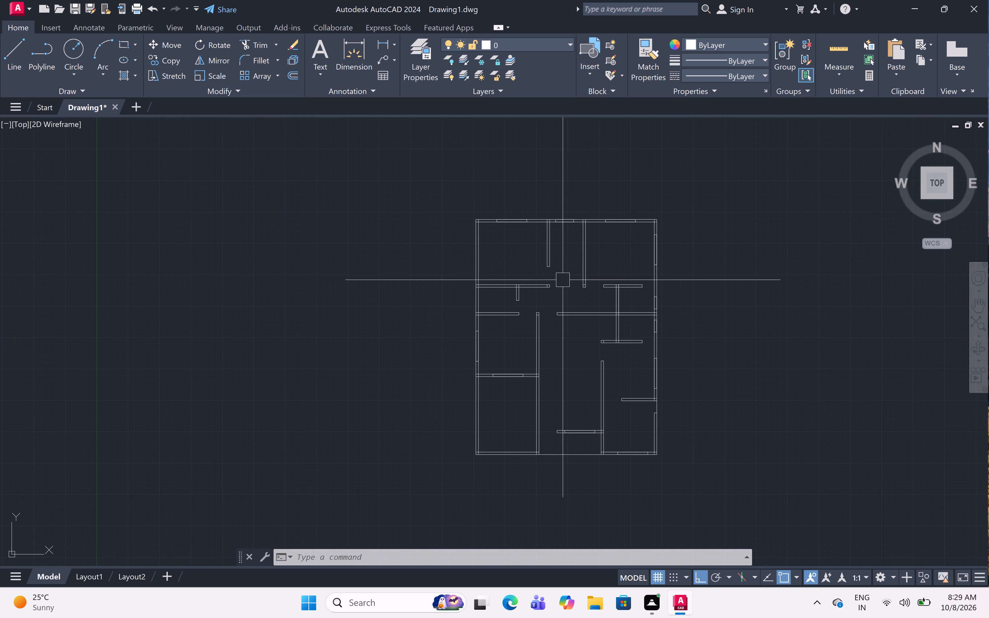
scroll(563, 280, up, 2)
middle_drag(563, 280, 575, 315)
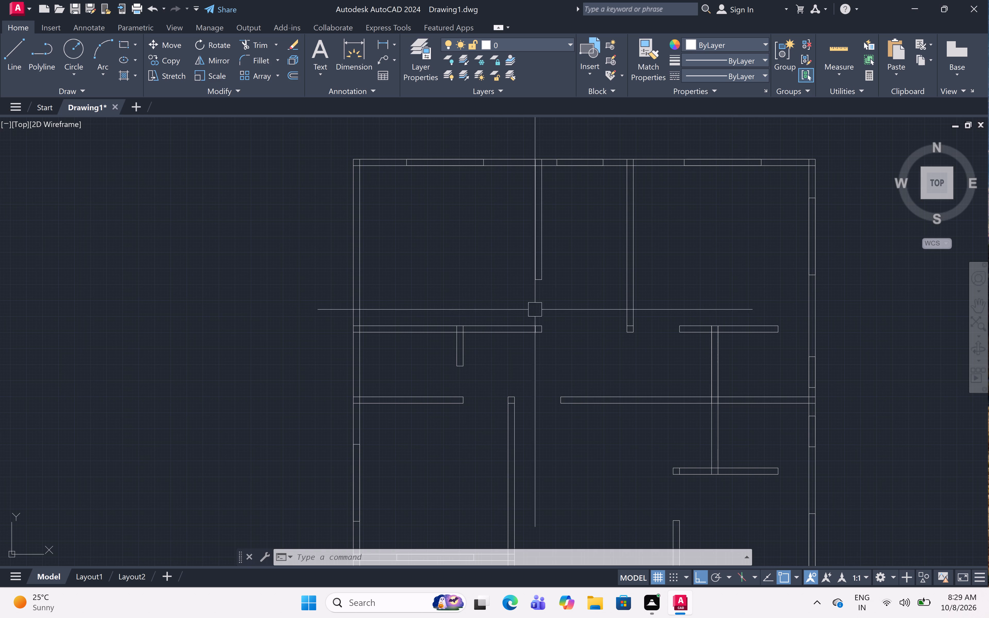
middle_drag(542, 300, 540, 313)
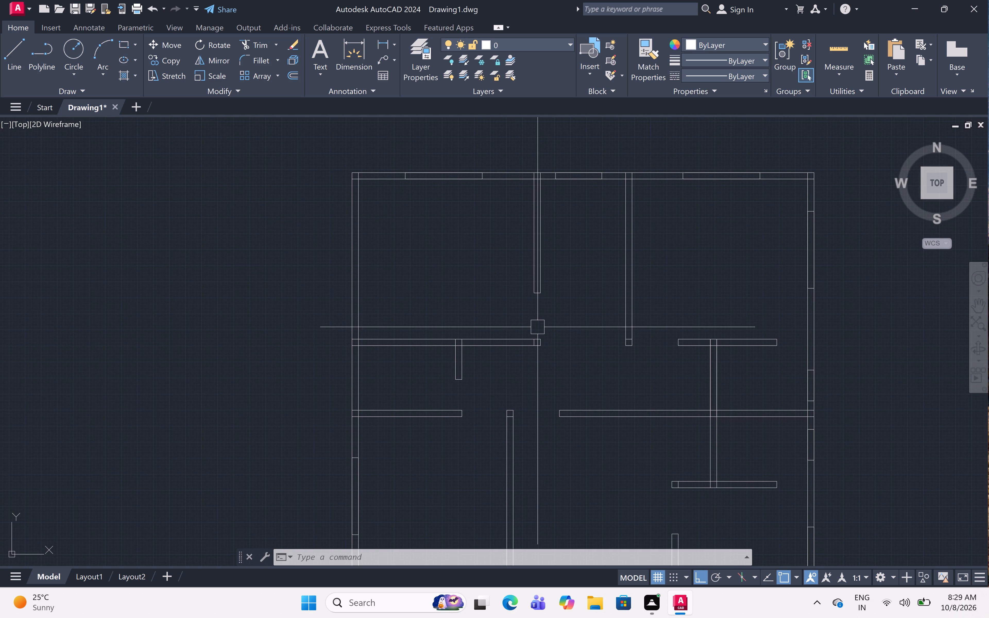
scroll(538, 327, up, 2)
scroll(538, 325, down, 2)
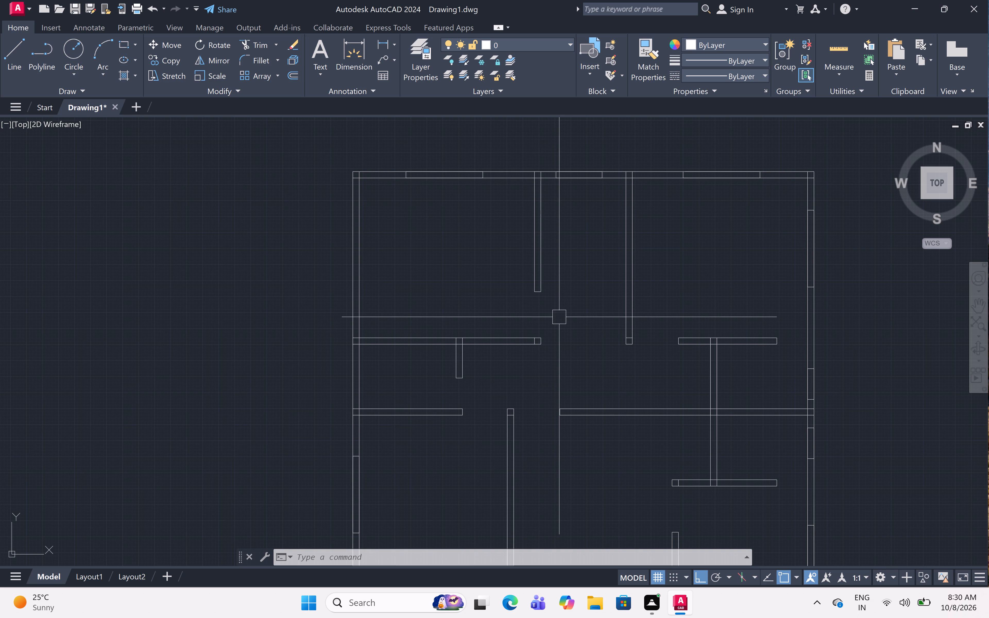
scroll(510, 292, down, 2)
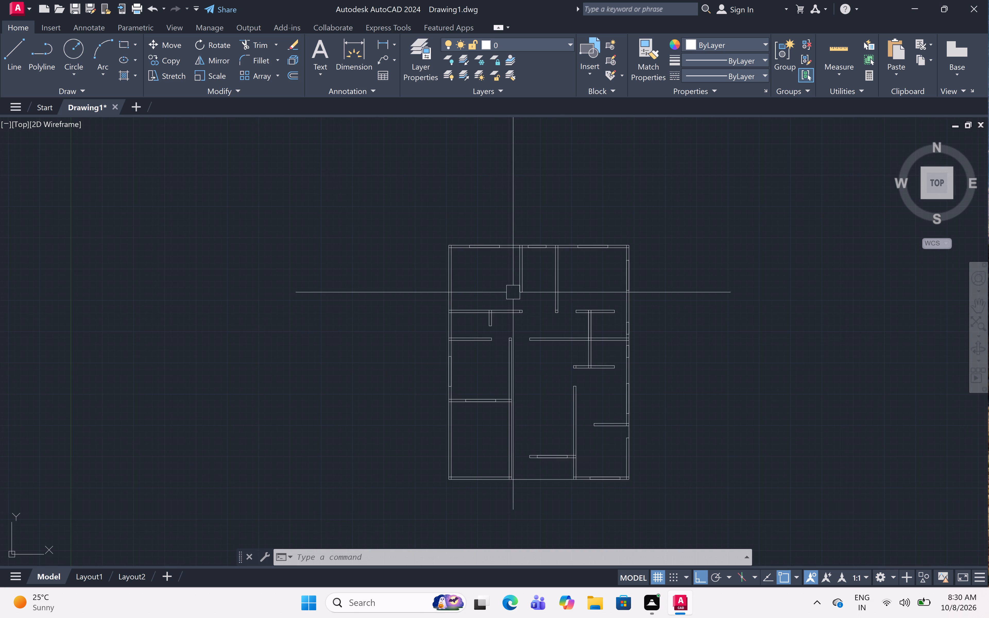
scroll(519, 307, up, 4)
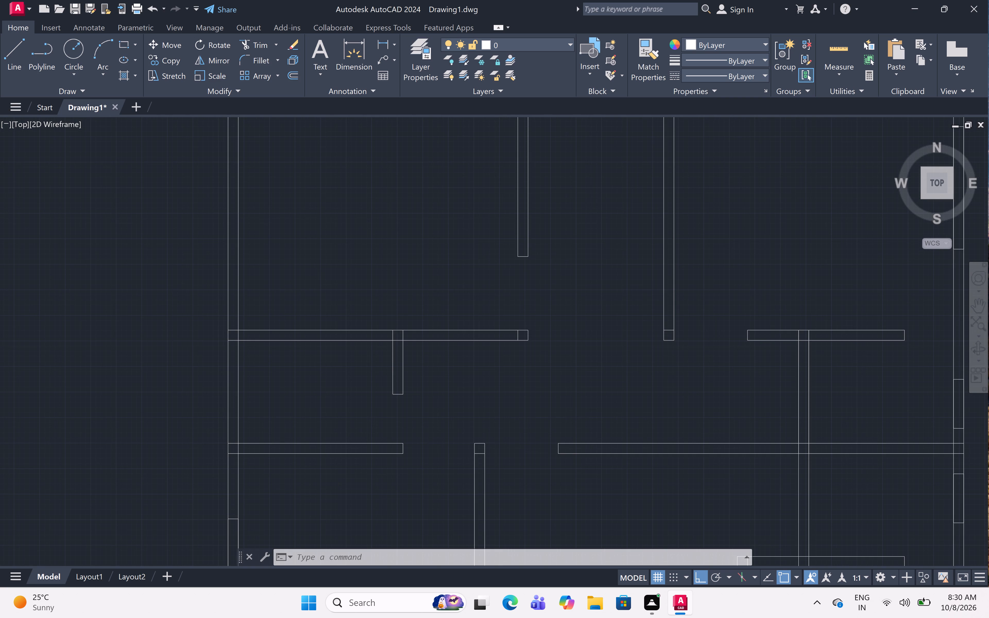
scroll(523, 288, down, 2)
middle_drag(525, 286, 529, 304)
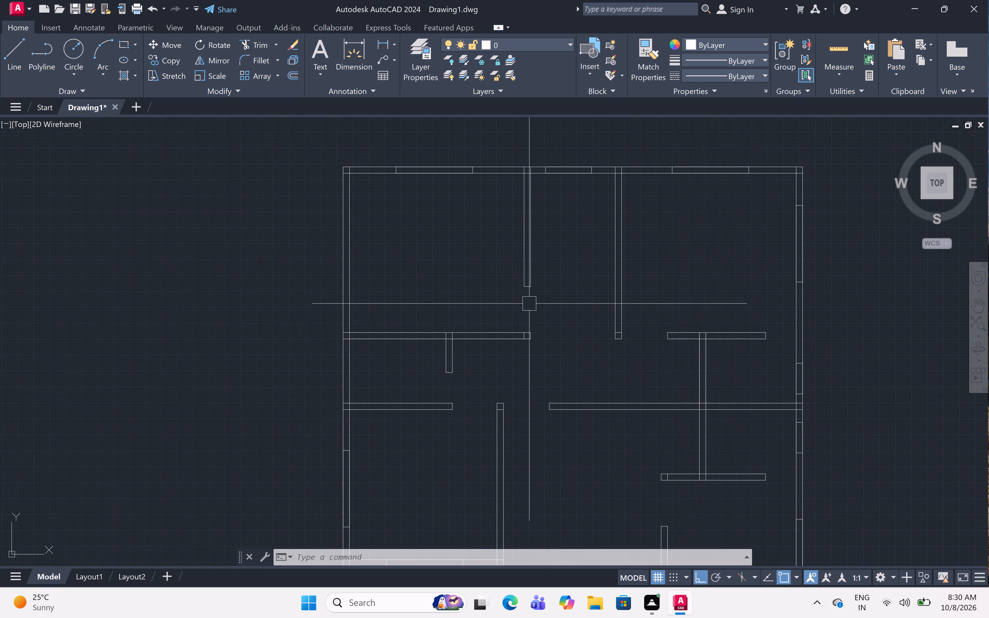
scroll(529, 304, down, 1)
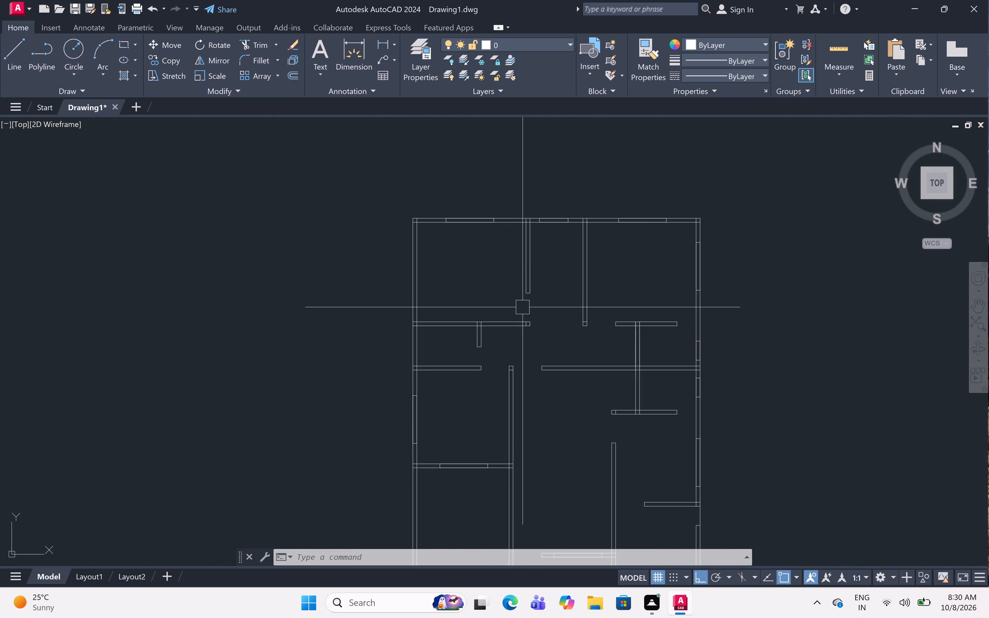
scroll(531, 307, up, 1)
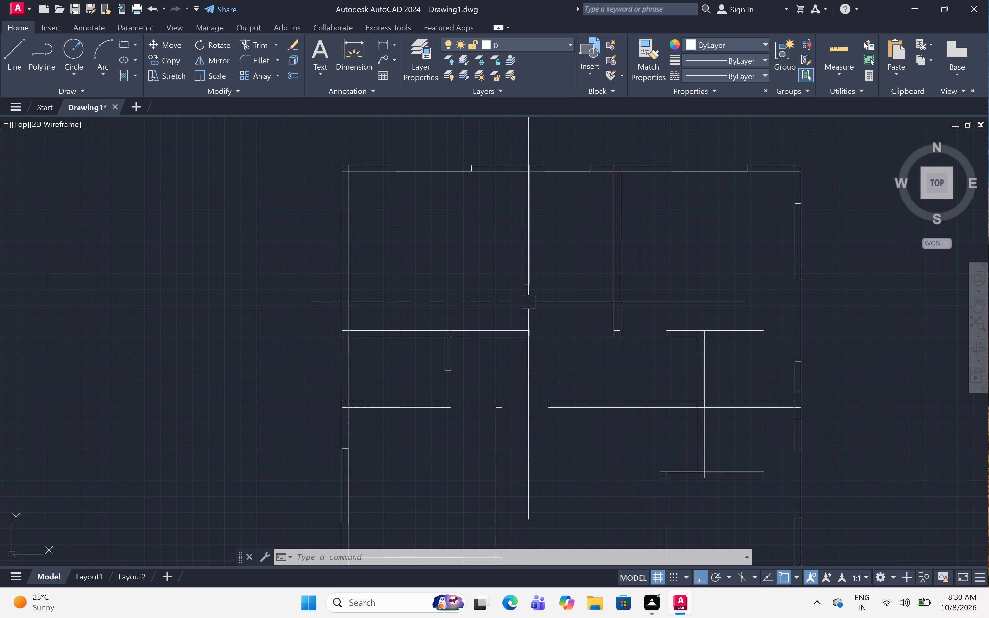
scroll(528, 302, down, 2)
scroll(530, 325, up, 2)
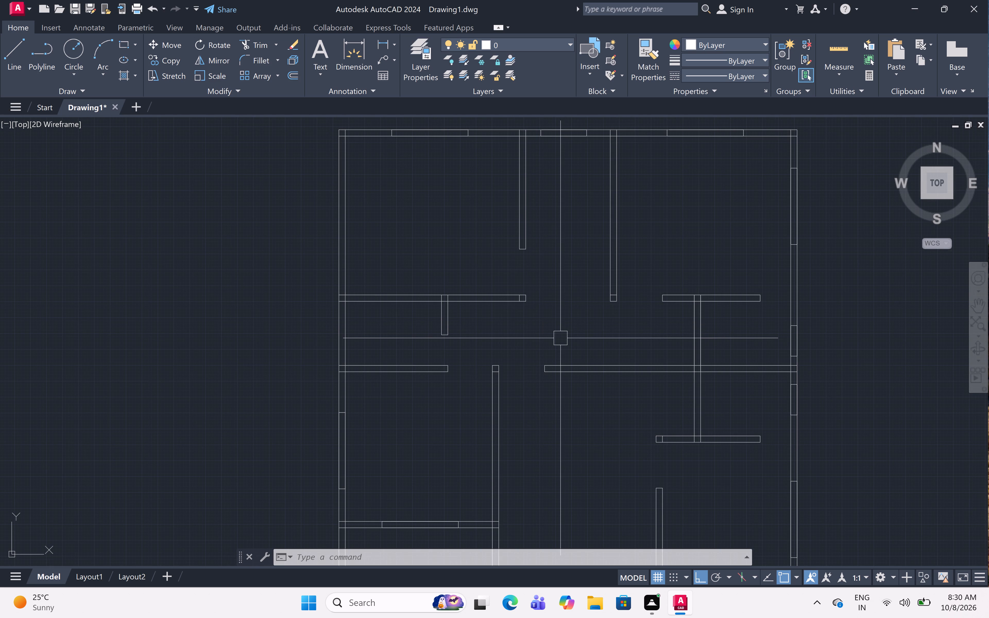
Trim the overlapping inner wall lines at the floor plan's northwest corner so the two inner faces meet cleanly.
text(tr)
key(space)
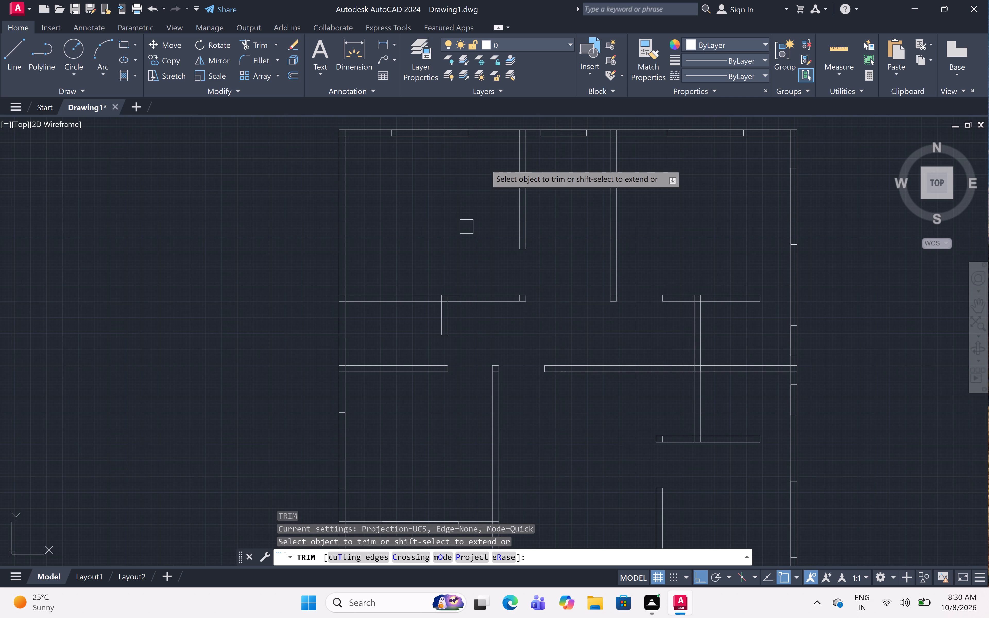
scroll(359, 116, up, 2)
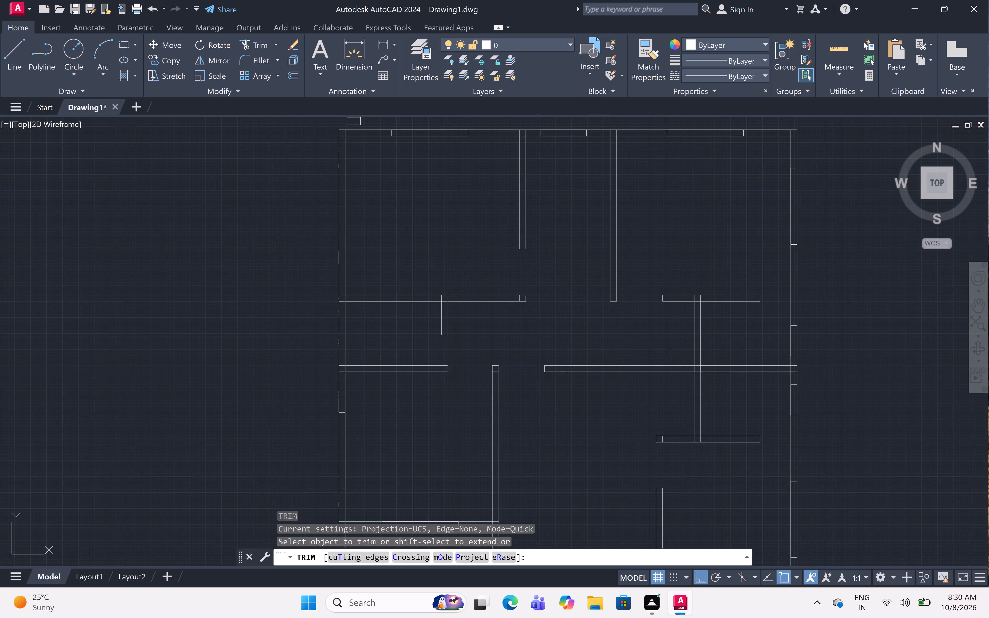
scroll(359, 116, up, 1)
scroll(332, 120, up, 4)
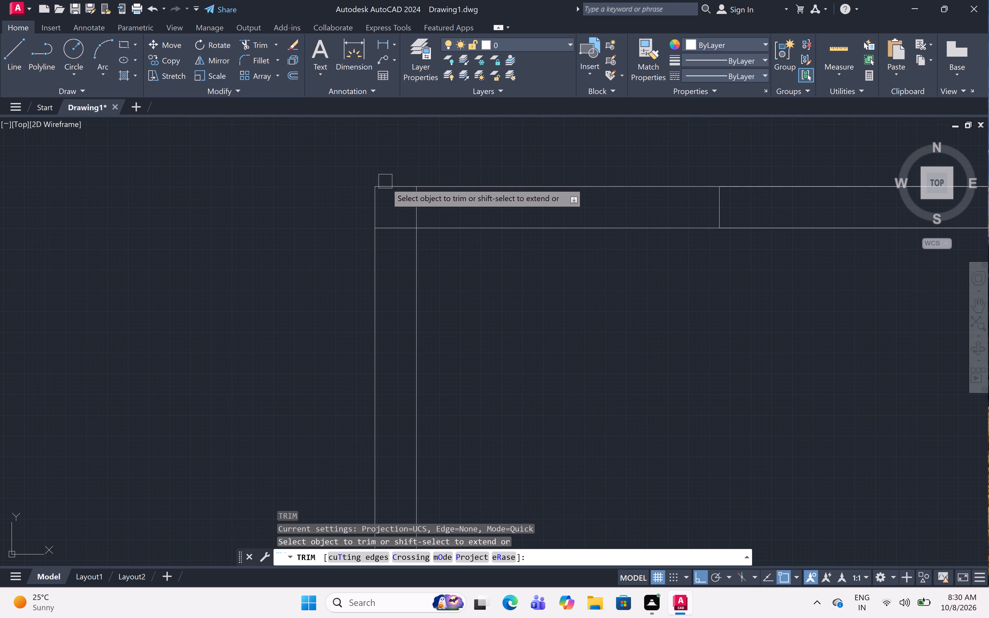
click(389, 228)
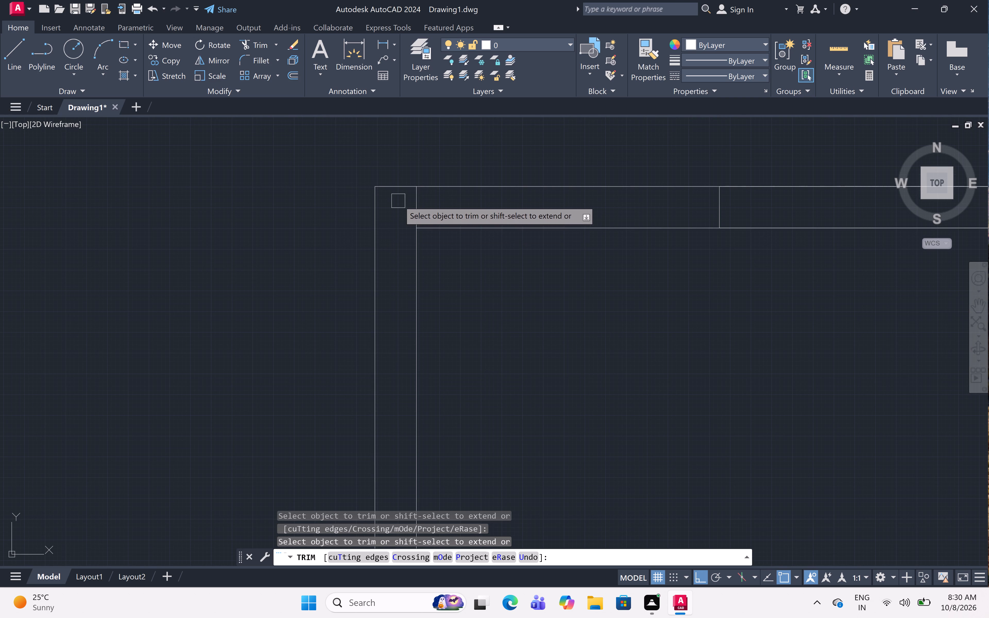
click(411, 206)
Trim the western north-south partition's faces inside the north wall and the wall's inner face between them.
scroll(405, 205, down, 3)
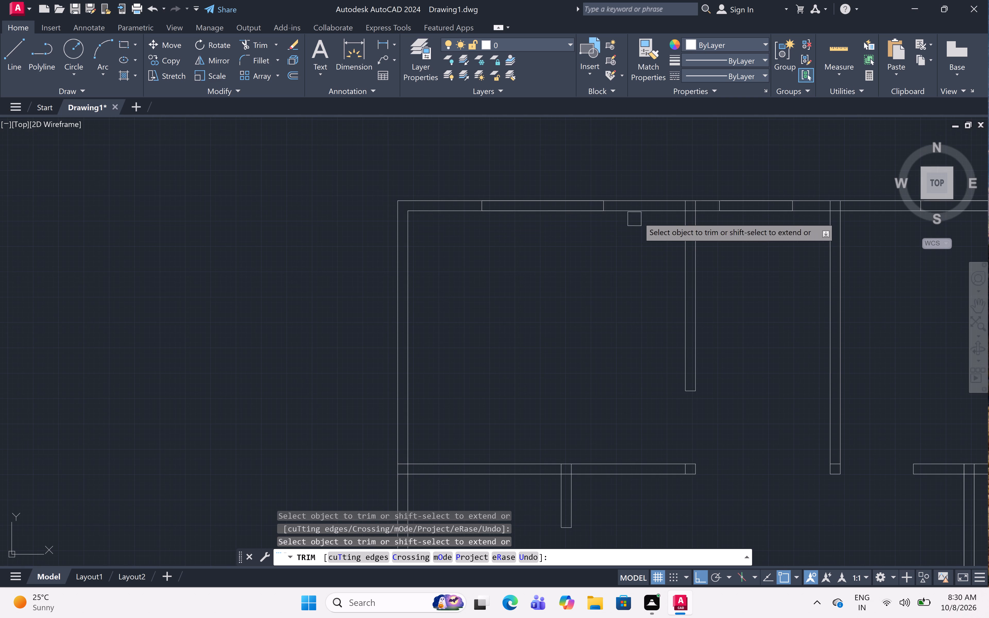
scroll(695, 199, up, 3)
click(700, 222)
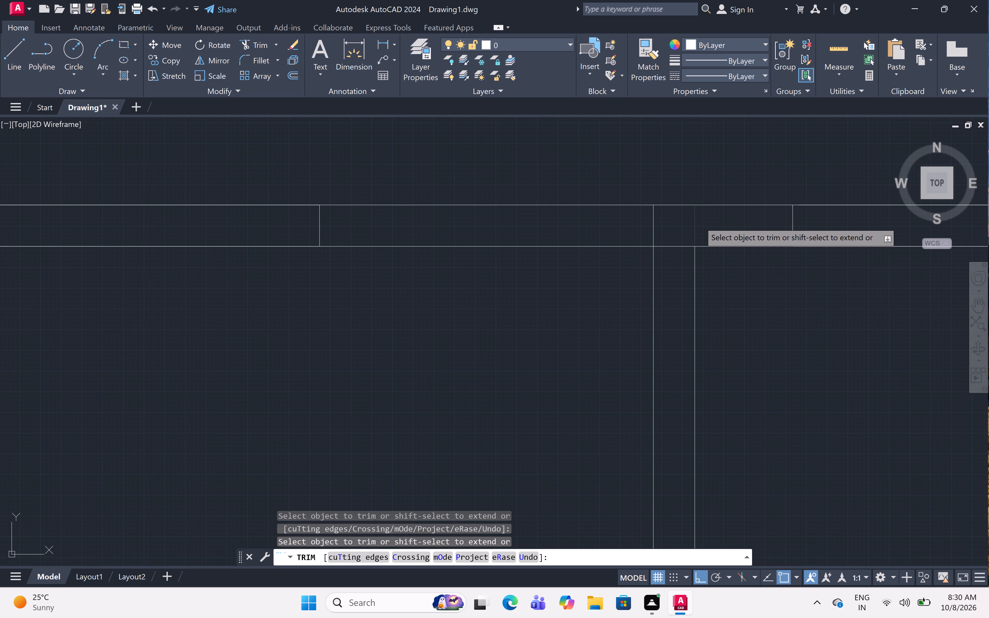
click(656, 221)
click(674, 244)
Trim the second north-south partition's faces inside the north wall and the wall's inner face between them.
scroll(666, 233, down, 5)
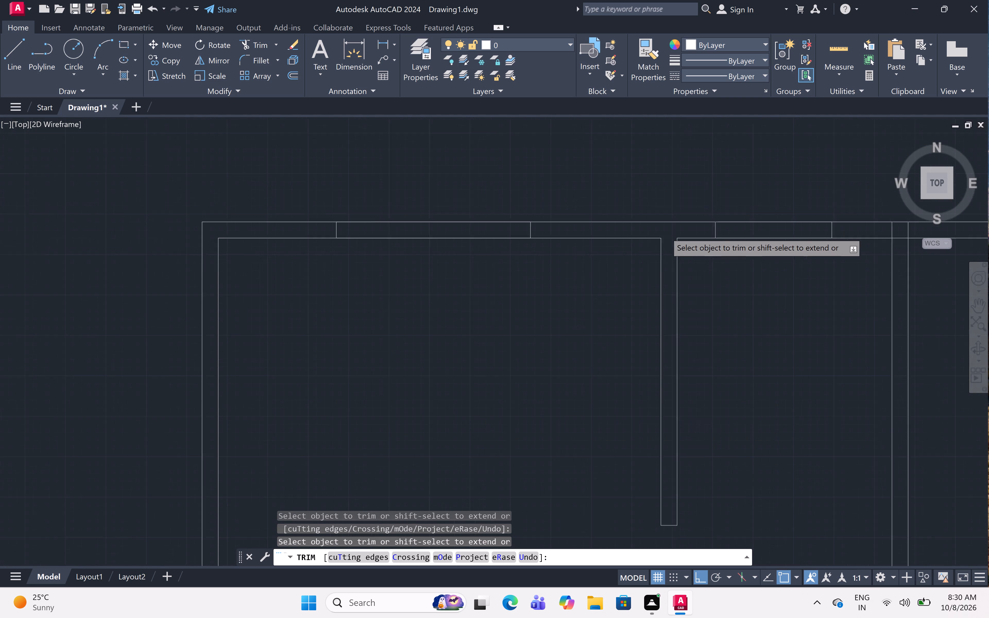
scroll(666, 233, down, 2)
scroll(728, 236, up, 6)
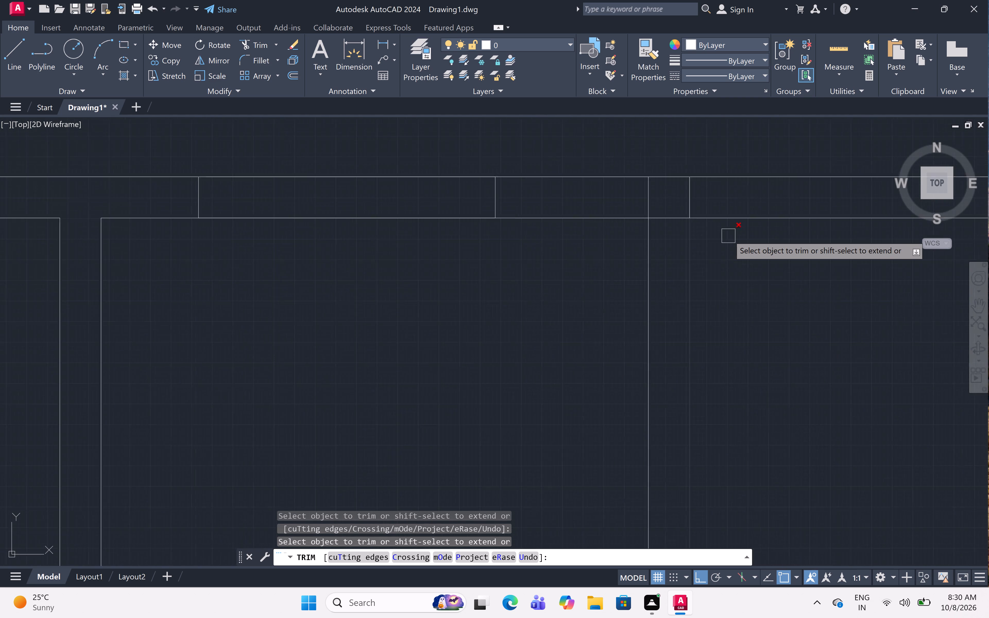
click(660, 175)
click(606, 171)
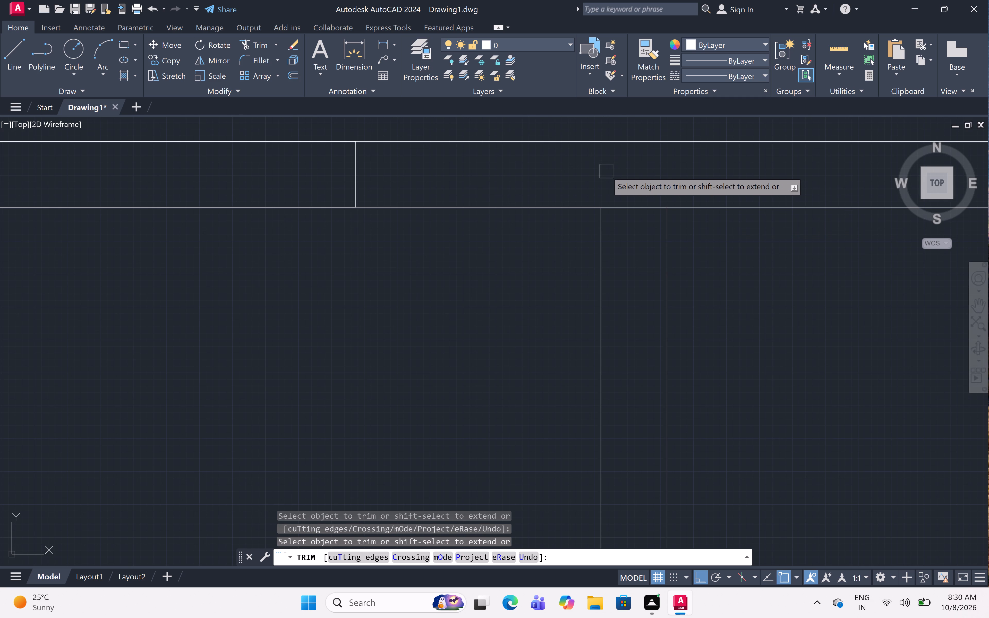
click(634, 208)
Trim the overlapping inner wall lines at the floor plan's northeast corner so the two inner faces meet cleanly.
scroll(633, 208, down, 6)
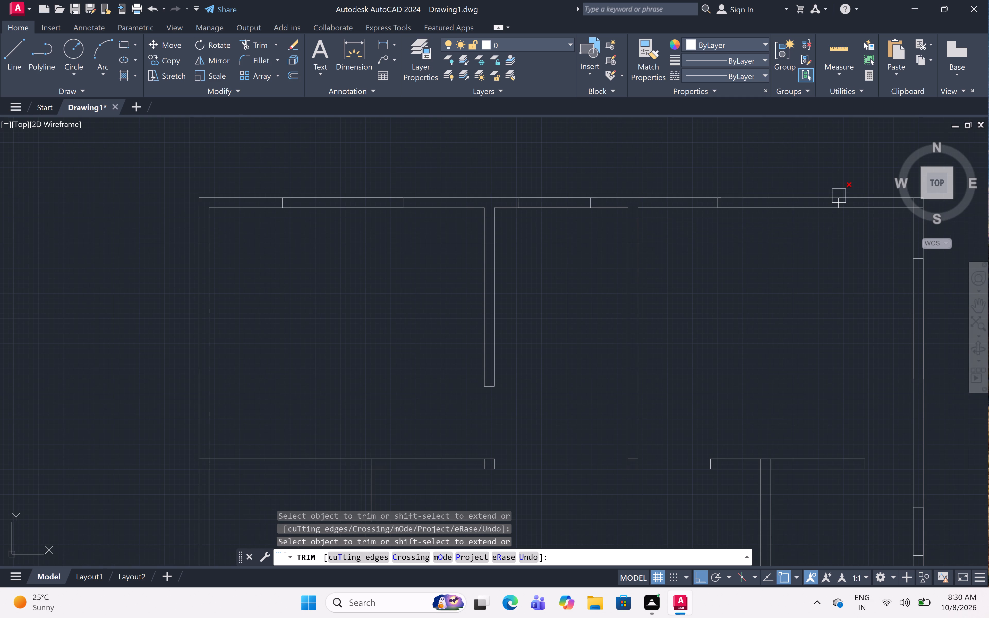
middle_drag(781, 285, 546, 257)
scroll(682, 174, up, 4)
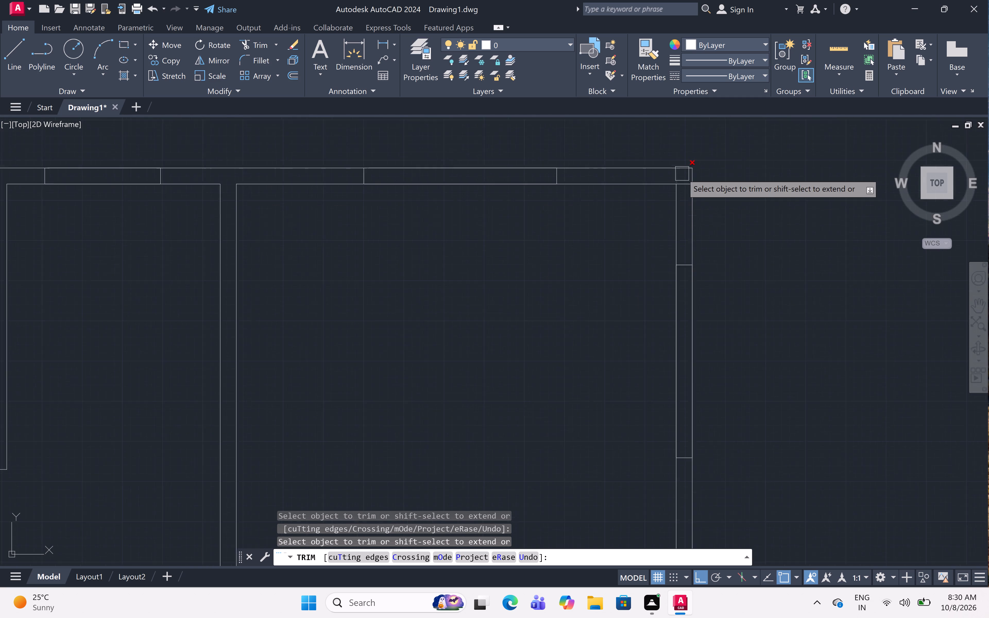
scroll(682, 174, up, 1)
click(644, 184)
click(683, 240)
Trim the upper east-west partition's faces inside the west wall and the wall's inner face between them.
scroll(679, 219, down, 7)
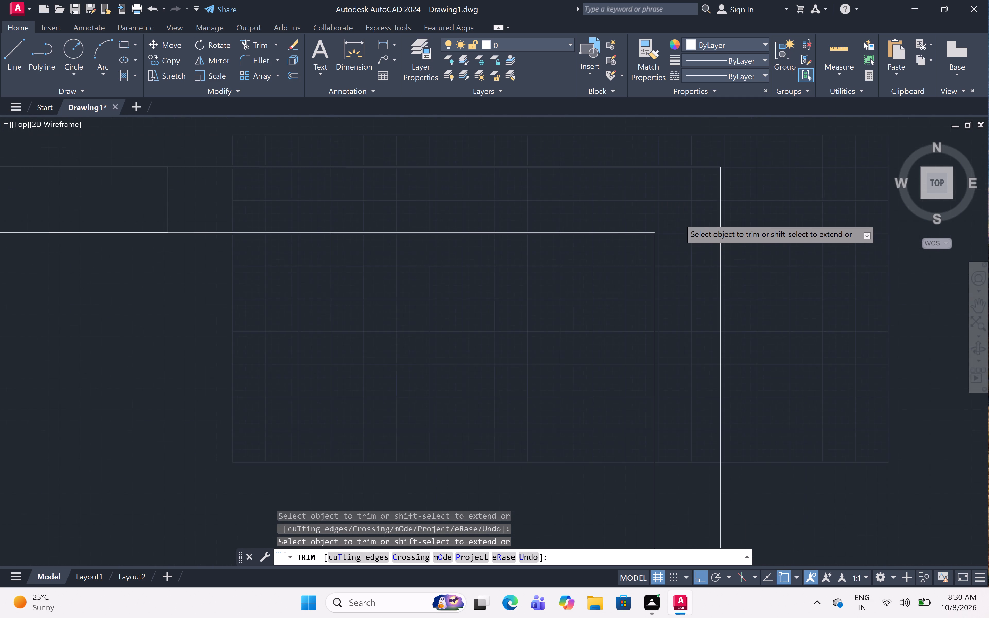
scroll(679, 219, down, 4)
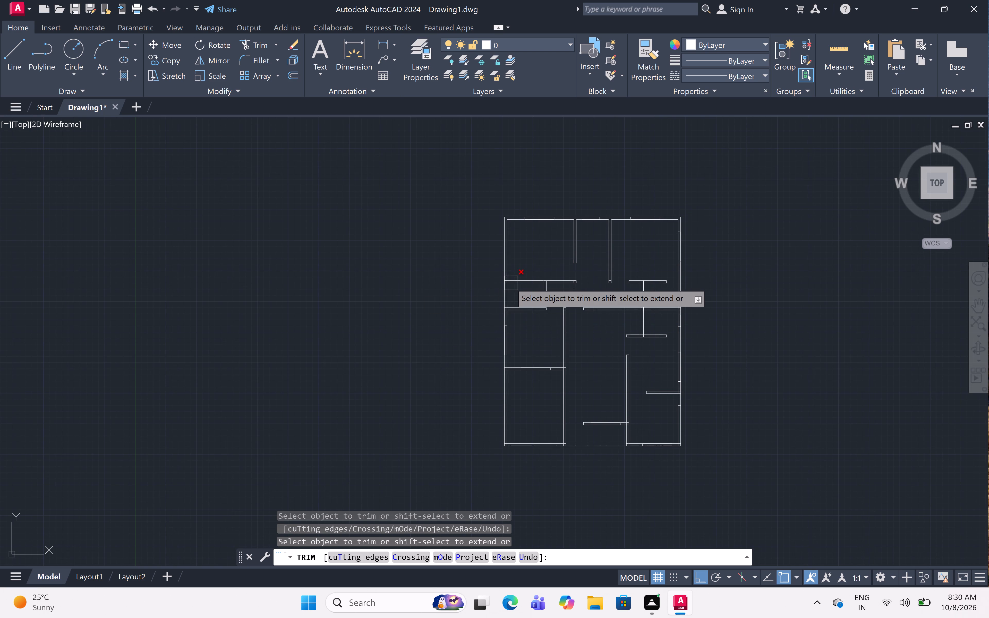
scroll(507, 282, up, 7)
click(497, 264)
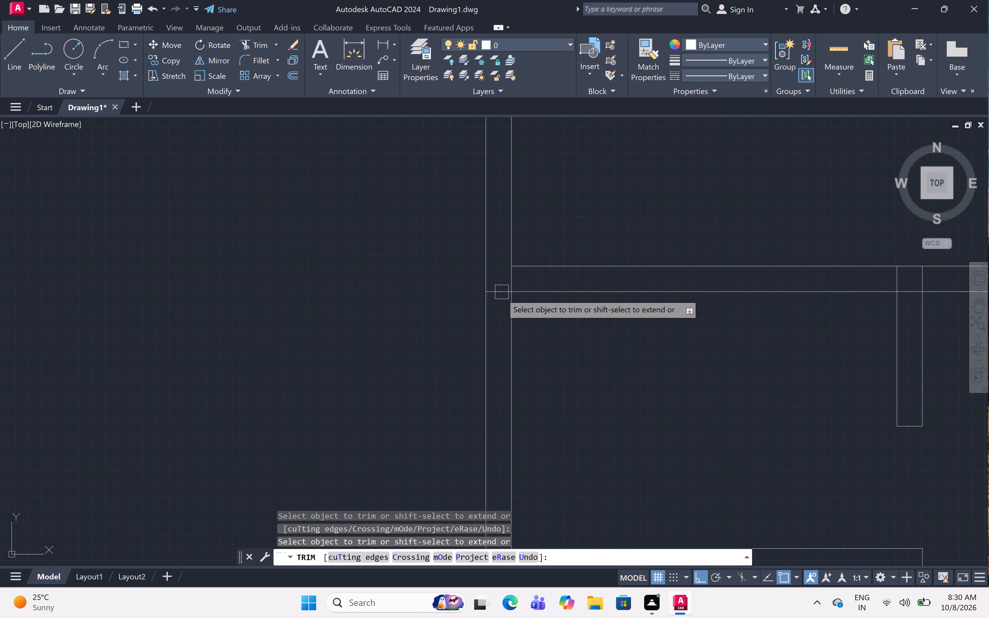
click(502, 294)
click(510, 281)
Trim the short north-south partition's faces inside the upper east-west partition and that partition's south face between them.
scroll(510, 281, down, 3)
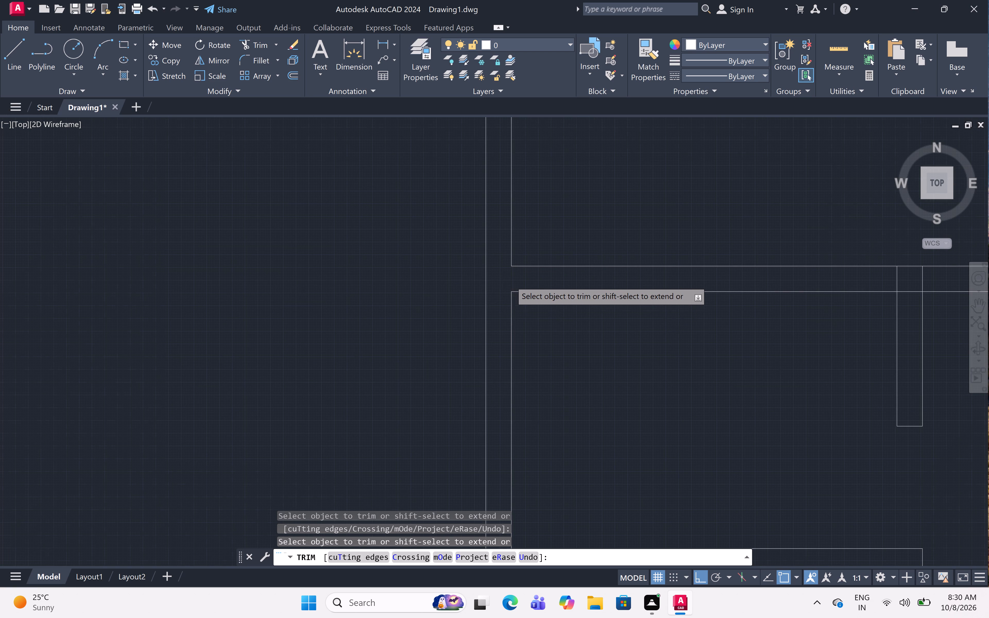
scroll(510, 281, down, 3)
scroll(541, 284, up, 6)
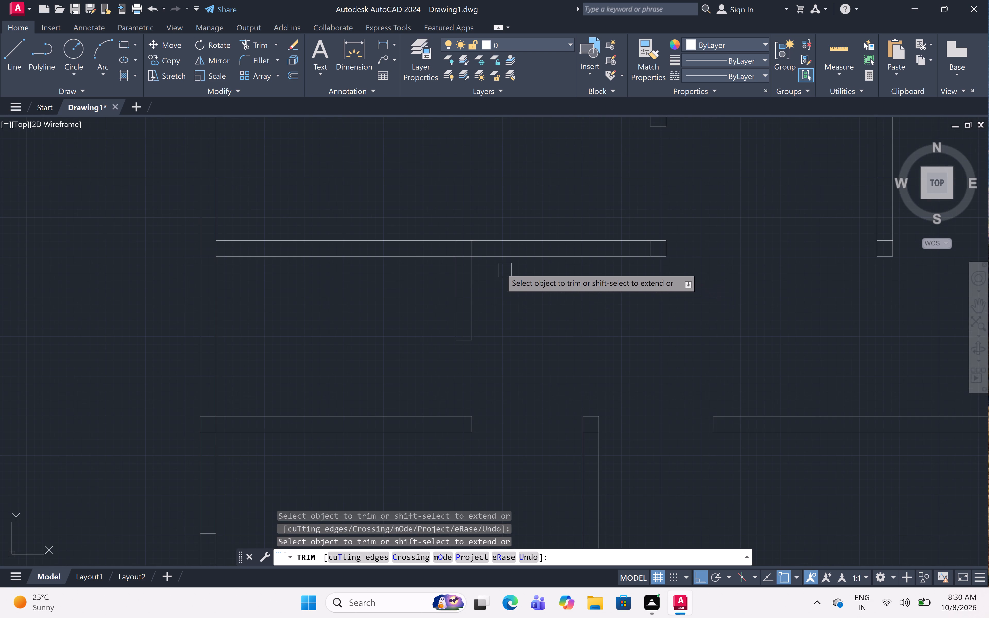
scroll(474, 251, up, 2)
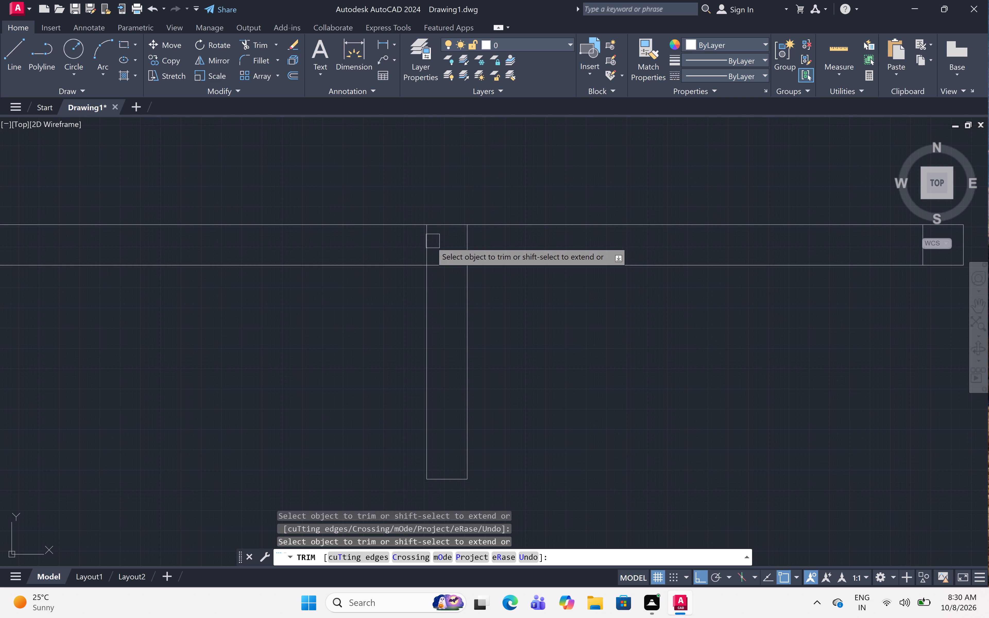
click(430, 242)
click(474, 245)
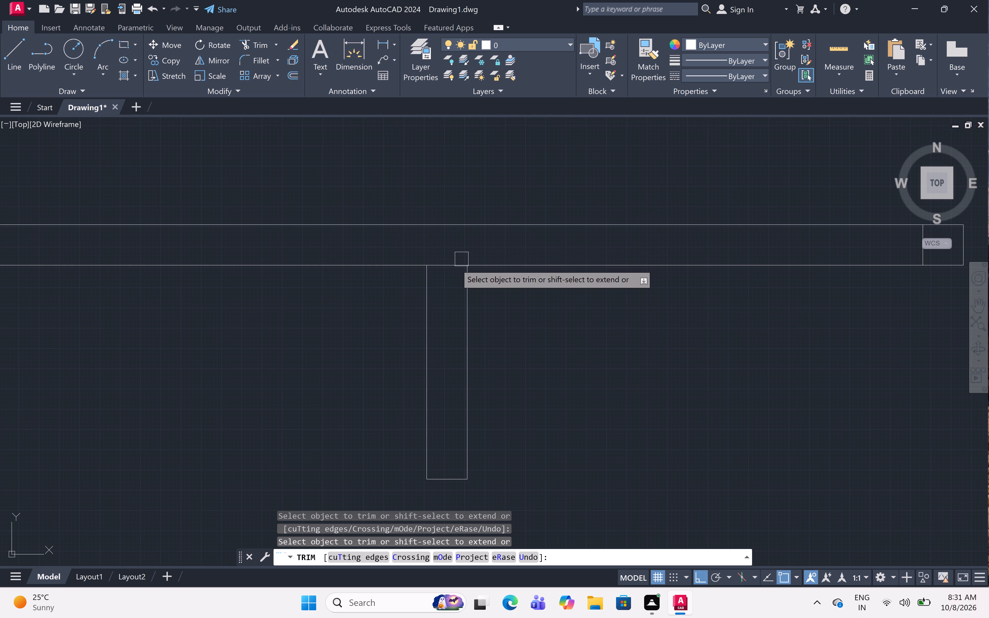
click(447, 267)
Trim the leftover cross line near the east end of the upper west-side east-west partition.
scroll(447, 267, down, 4)
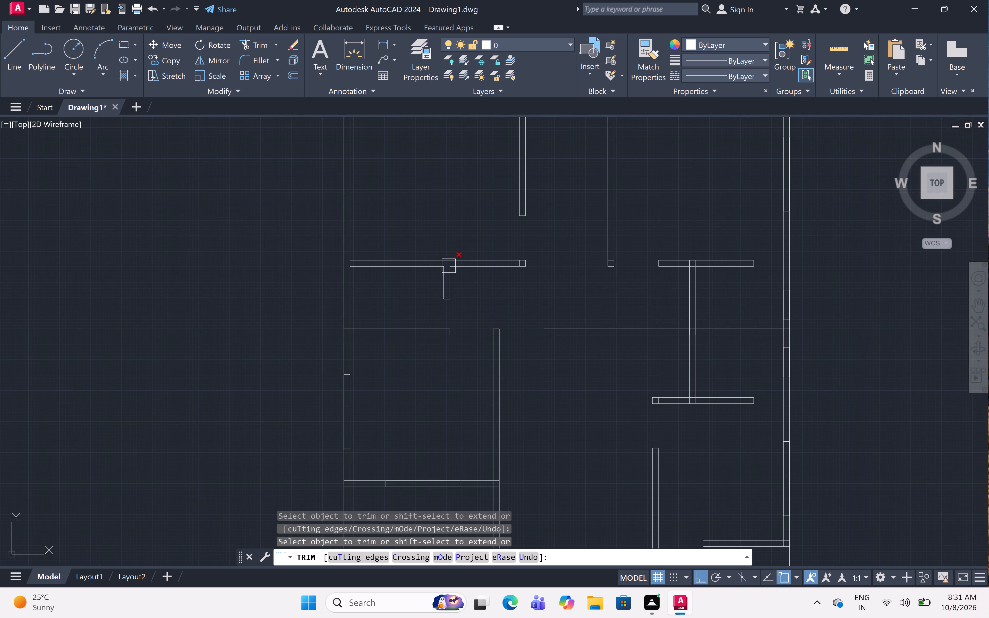
scroll(529, 264, up, 5)
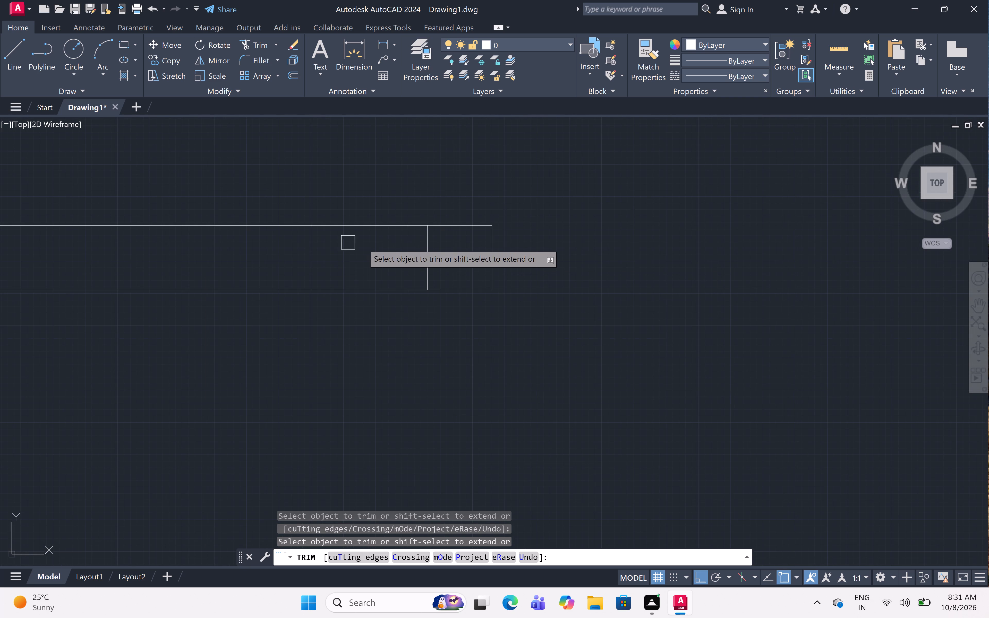
click(424, 267)
Trim the leftover cross line near the south end of the upper north-south partition beside the northeast room.
scroll(424, 263, down, 6)
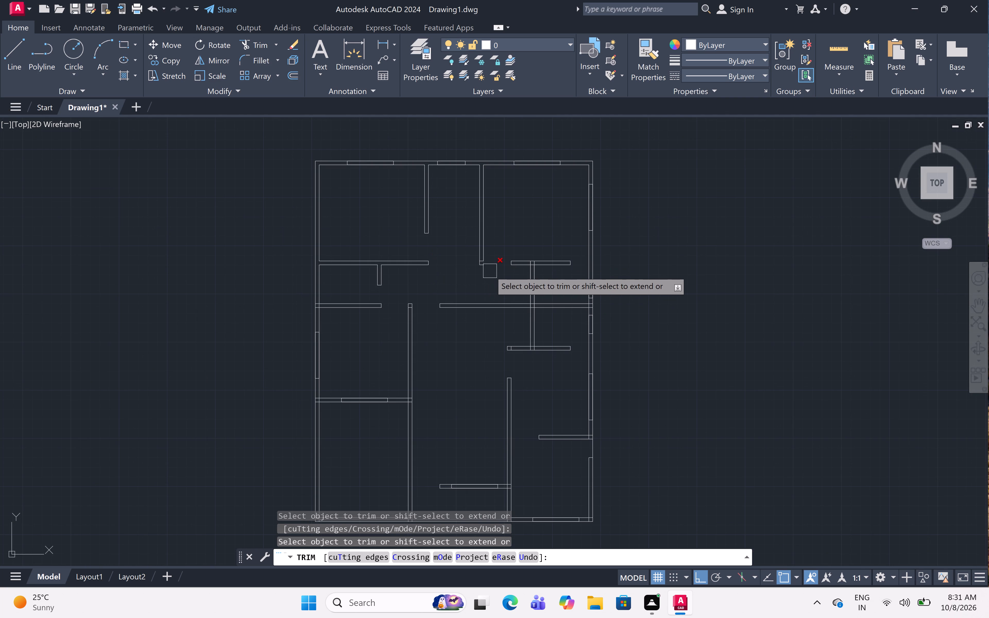
scroll(483, 259, up, 6)
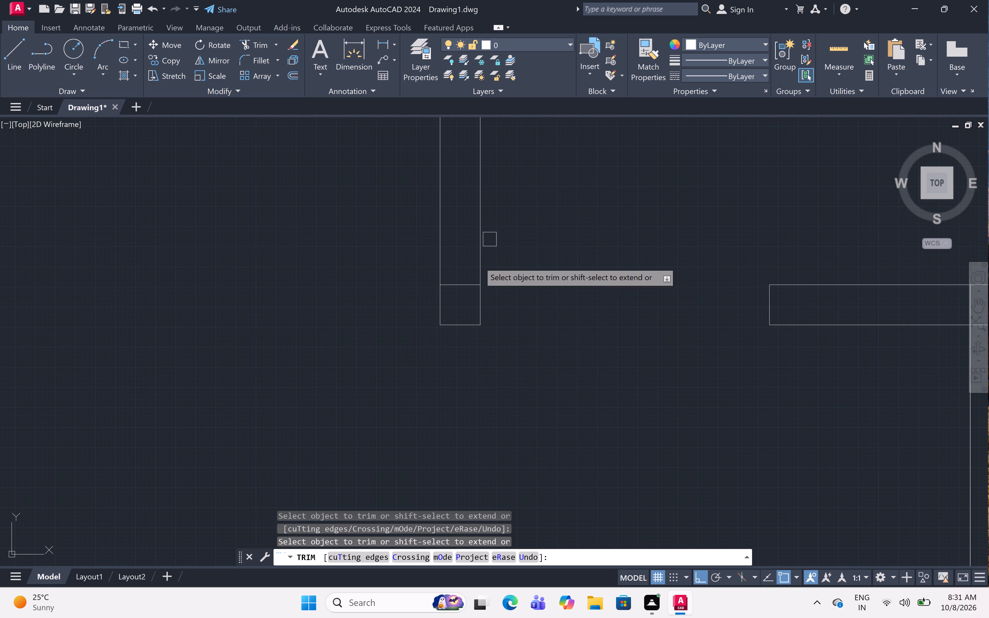
click(469, 289)
Trim the overlapping lines where the east-side north-south partition meets the upper short east-west partition, leaving an open T-junction.
scroll(466, 279, down, 5)
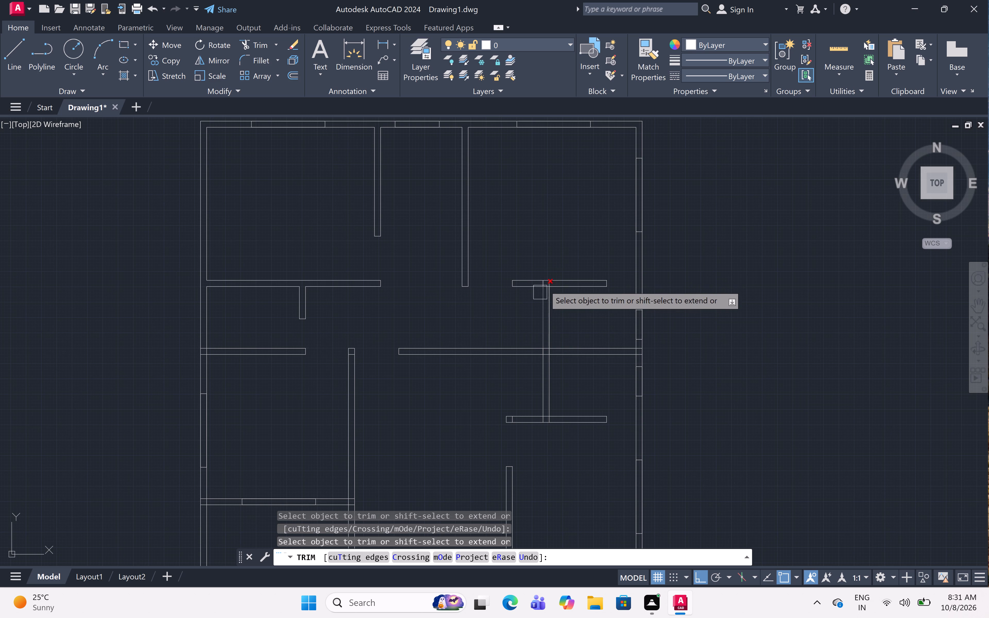
scroll(553, 276, up, 7)
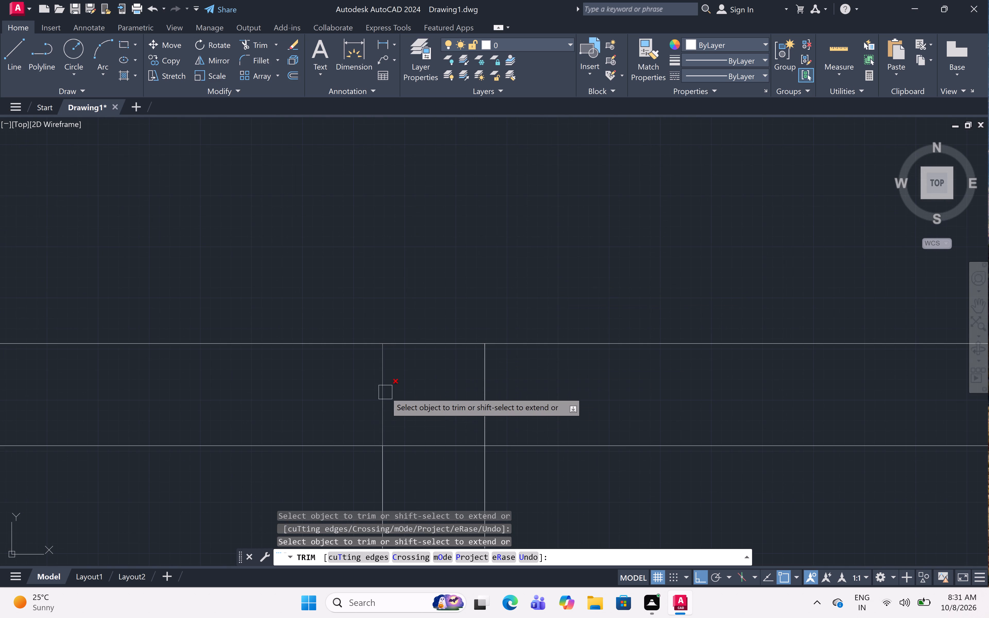
click(385, 392)
click(386, 392)
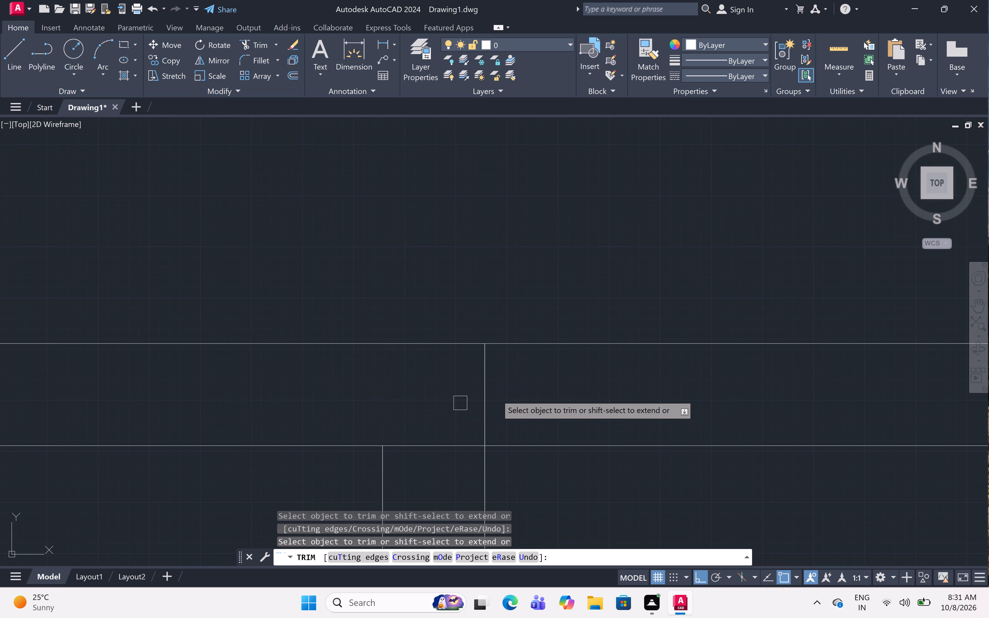
double_click(486, 393)
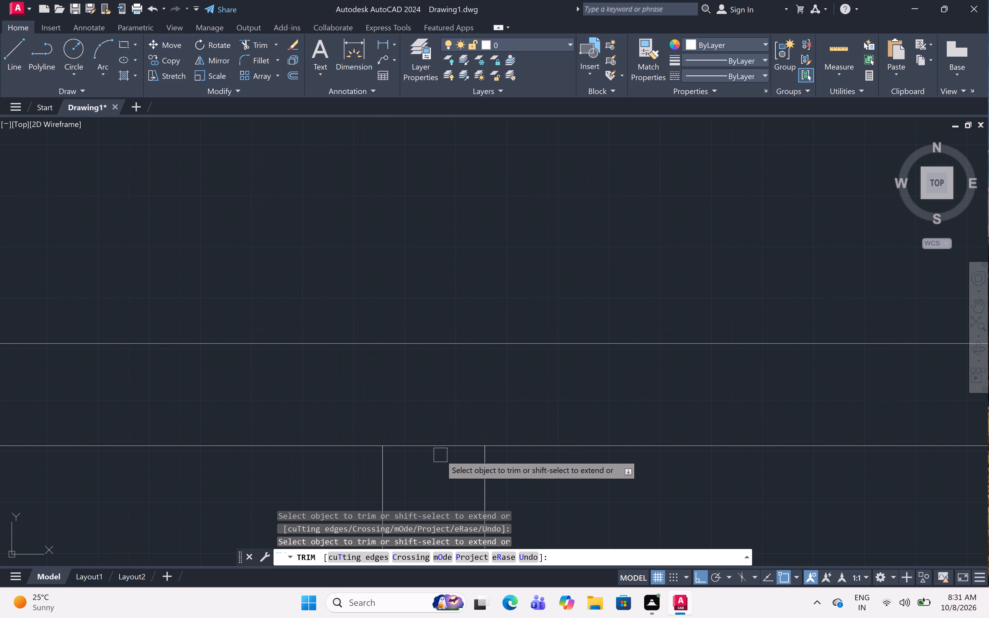
click(439, 447)
Trim the leftover cross line at the north end of the long north-south partition on the west side.
scroll(485, 246, down, 7)
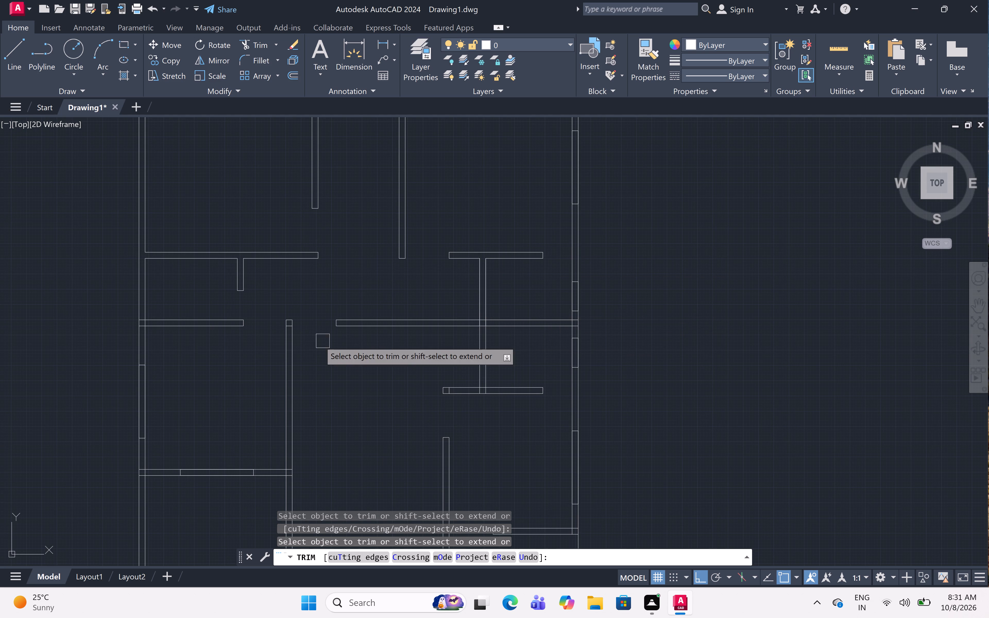
scroll(285, 331, up, 6)
click(319, 247)
Trim all four overlapping face segments where the east-side north-south partition crosses the middle east-west partition.
scroll(321, 247, down, 2)
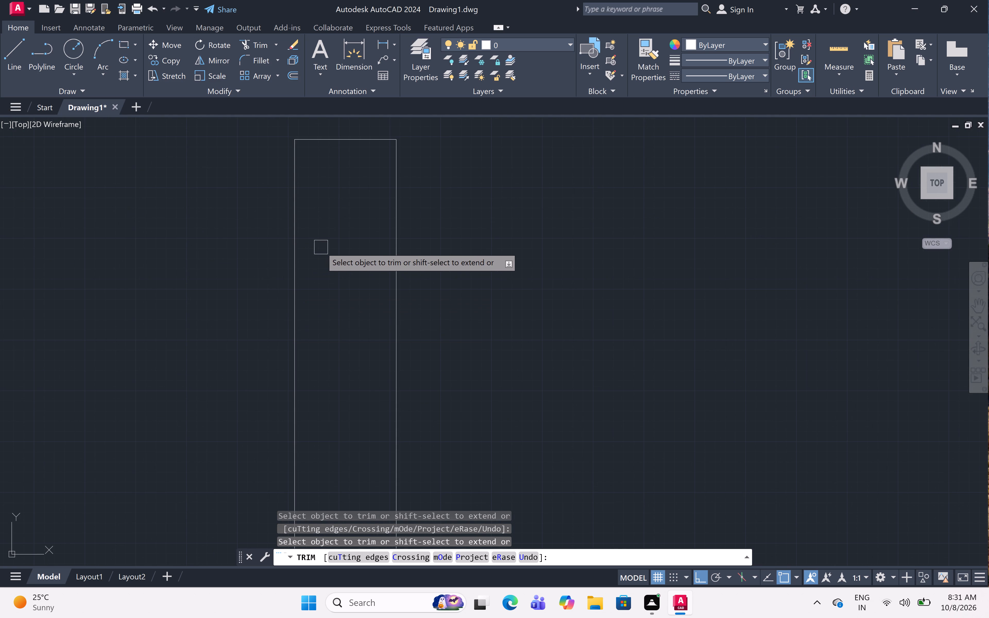
scroll(321, 247, down, 5)
scroll(530, 238, up, 3)
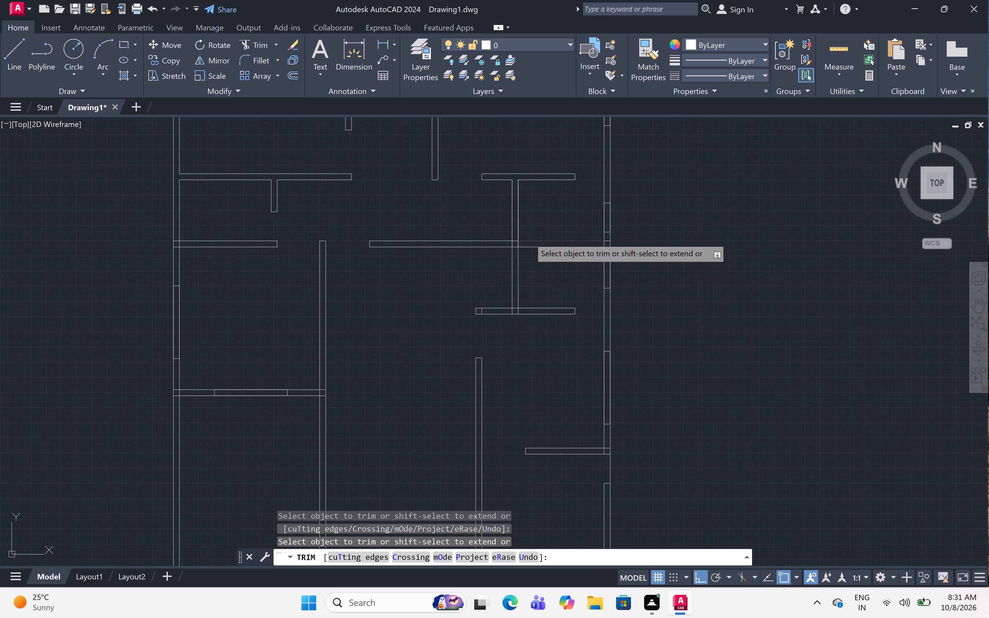
scroll(530, 237, up, 3)
click(367, 269)
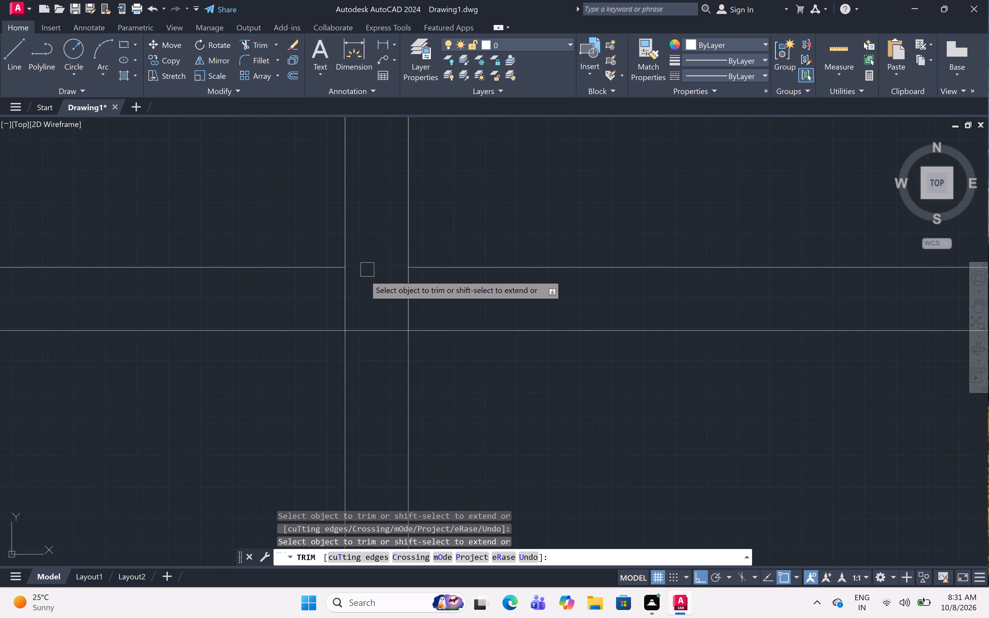
double_click(350, 298)
click(347, 298)
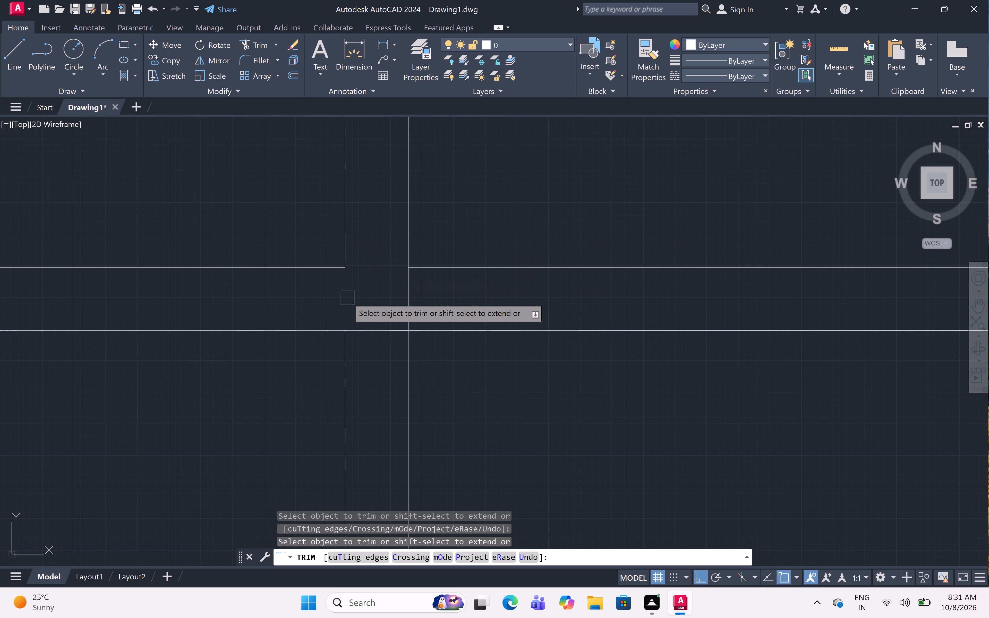
click(414, 297)
click(412, 297)
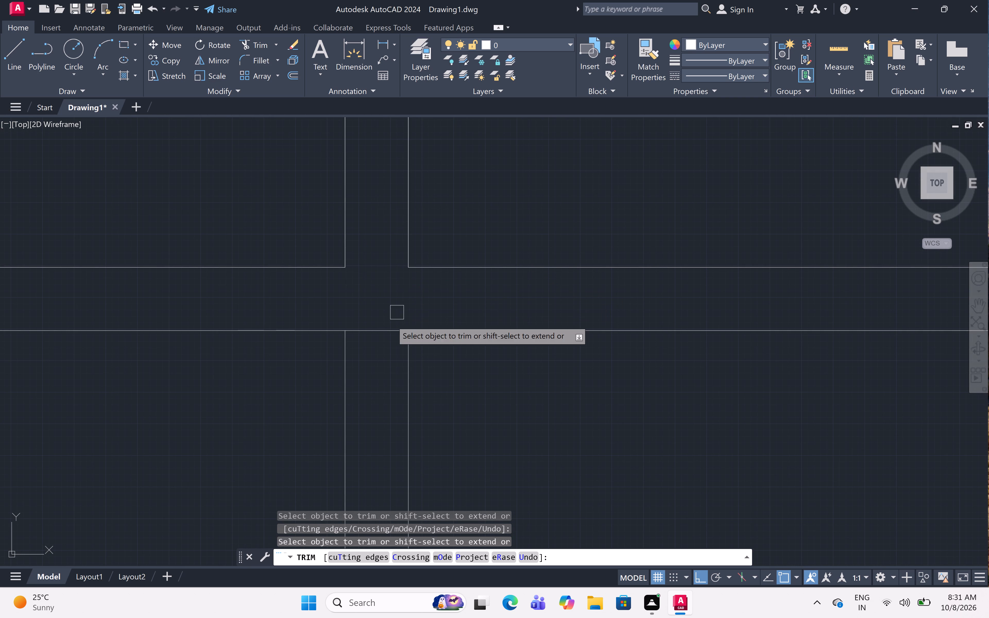
click(379, 335)
Trim the middle east-west partition's faces inside the east wall and the wall's inner face between them.
scroll(377, 295, down, 9)
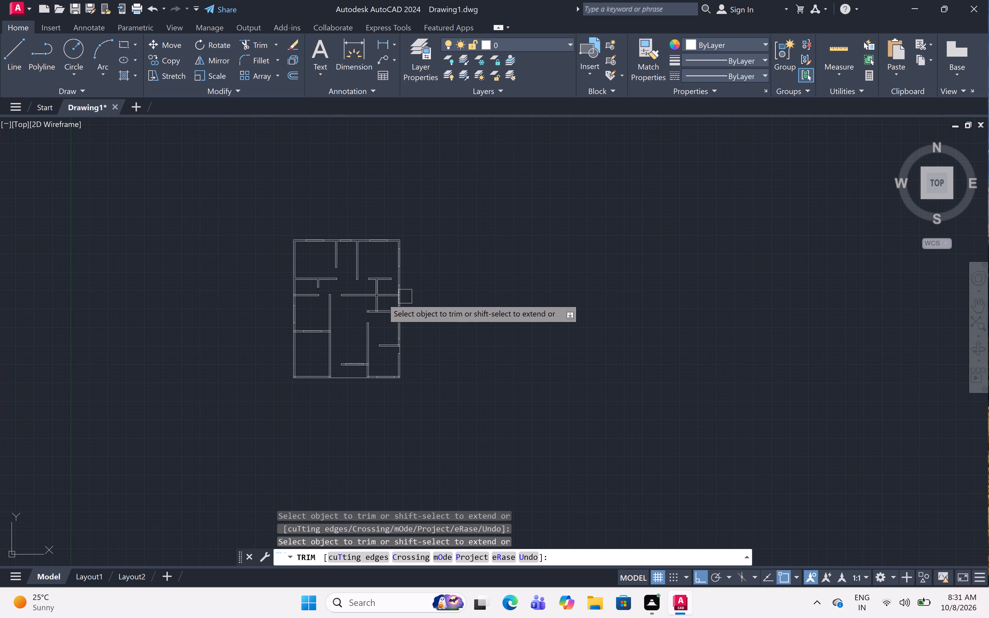
scroll(383, 296, up, 5)
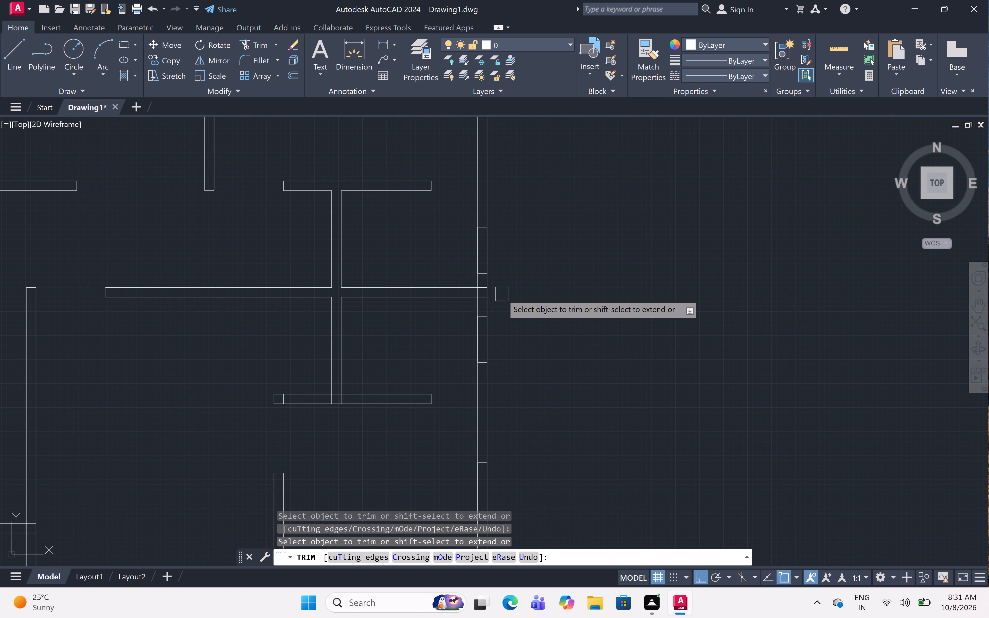
scroll(502, 294, up, 1)
scroll(469, 280, up, 2)
click(473, 285)
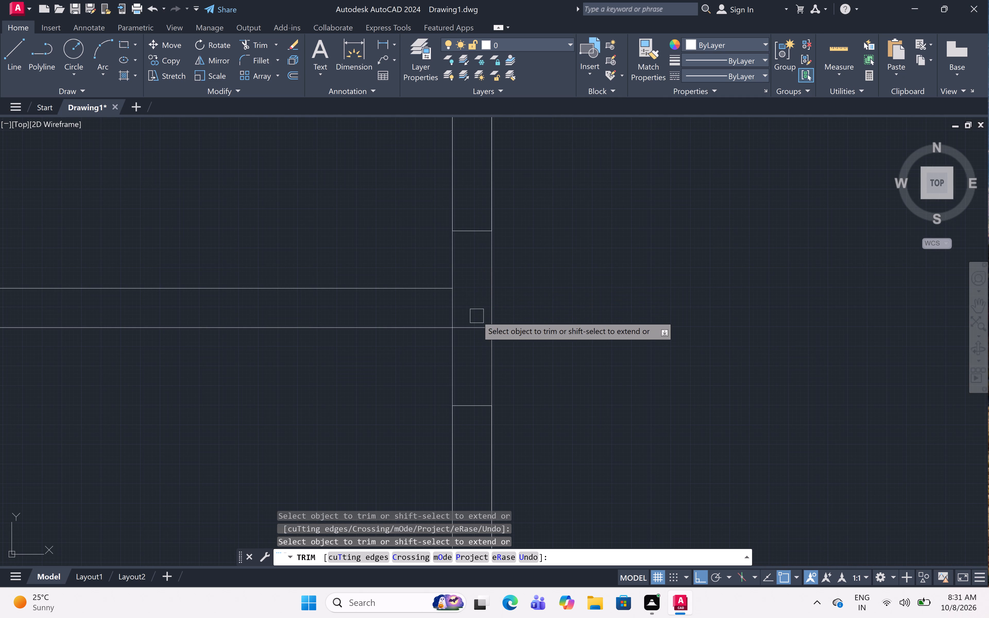
click(479, 325)
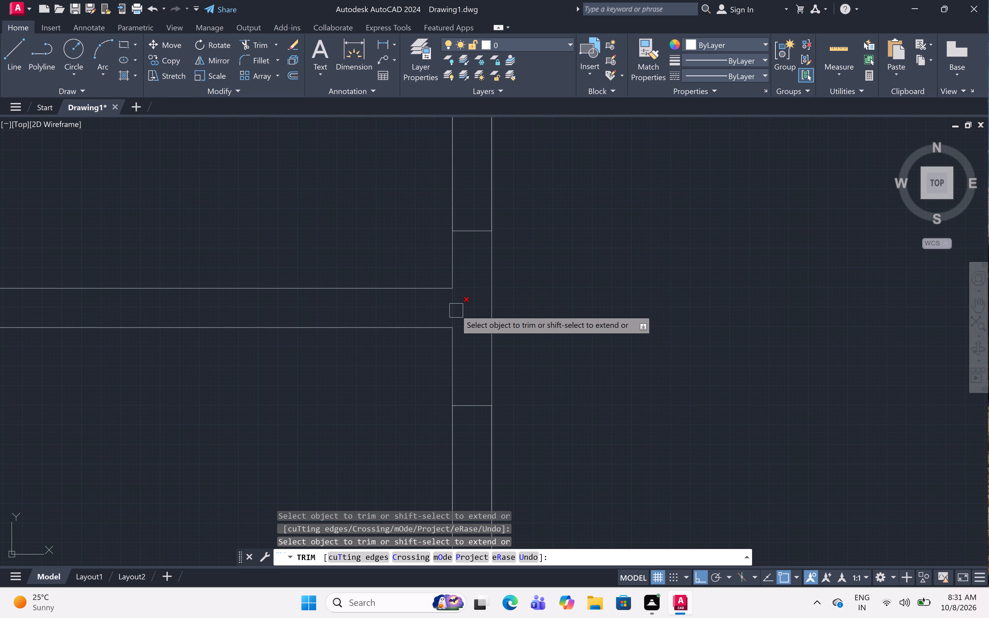
click(455, 310)
Trim the lower short east-west partition's leftover cross line near its west end and the overlaps at its north-south partition junction.
scroll(518, 270, down, 4)
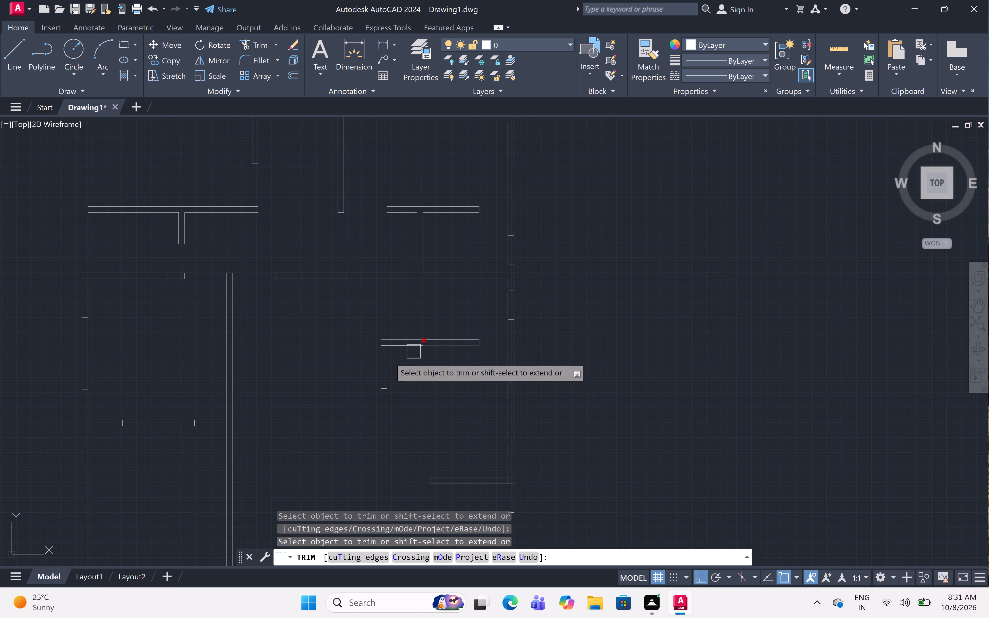
scroll(382, 348, up, 4)
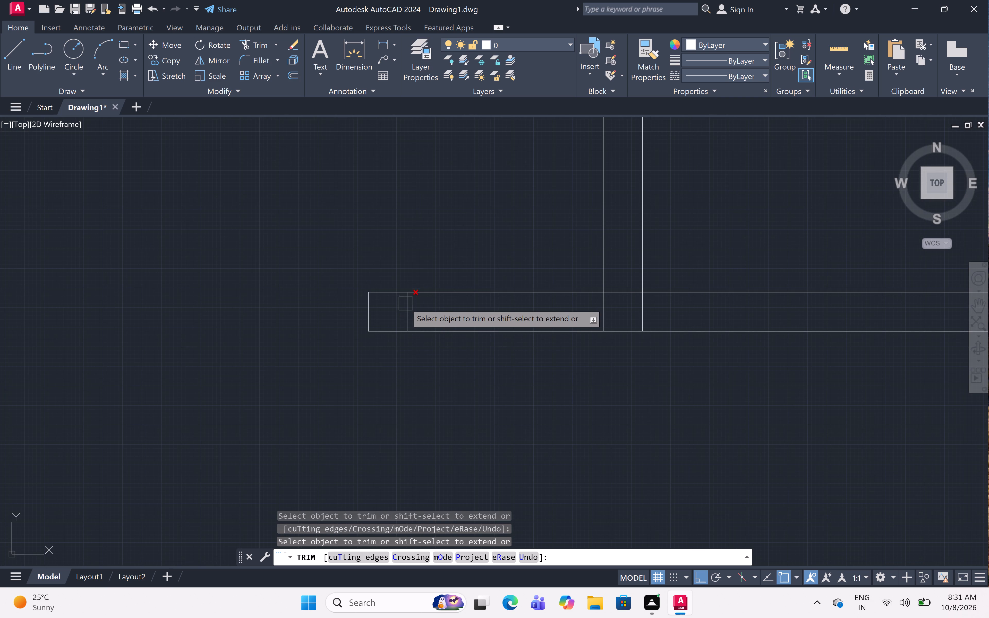
click(405, 307)
click(607, 307)
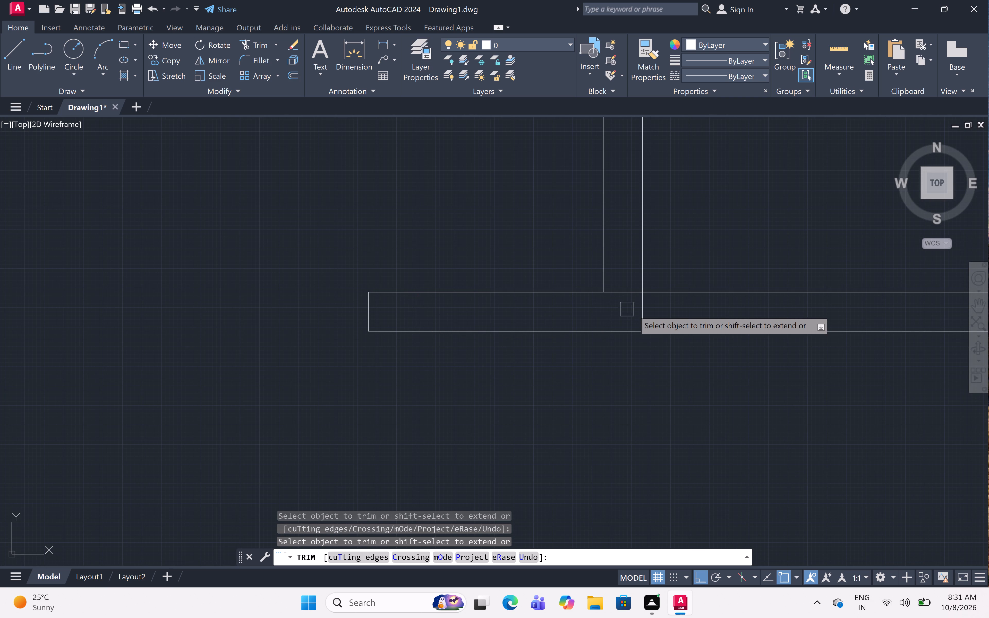
click(640, 312)
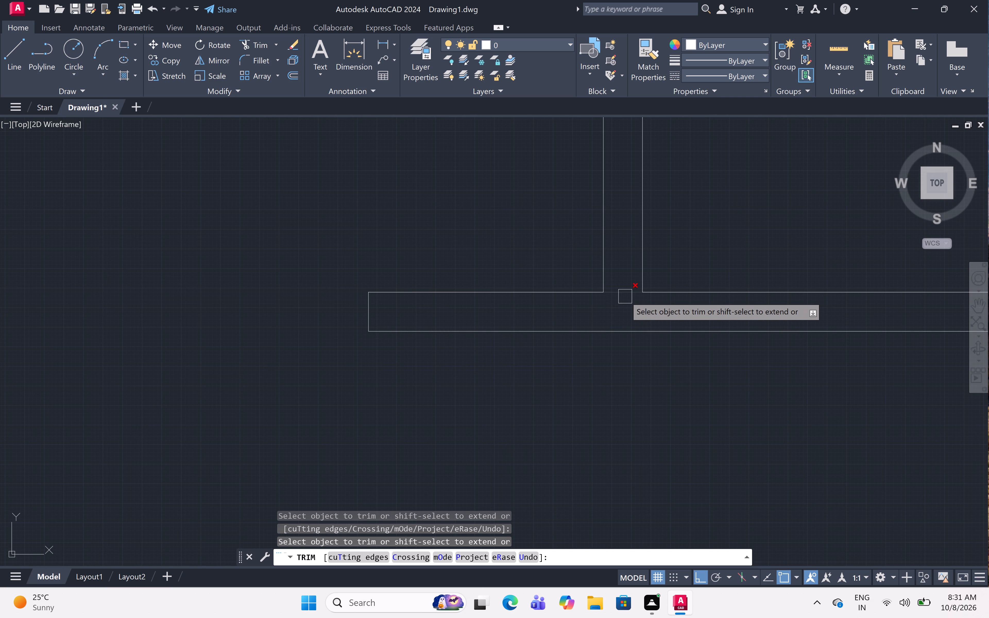
click(625, 296)
Trim the middle west-side east-west partition's faces inside the west wall and the wall's inner face between them.
scroll(625, 296, down, 5)
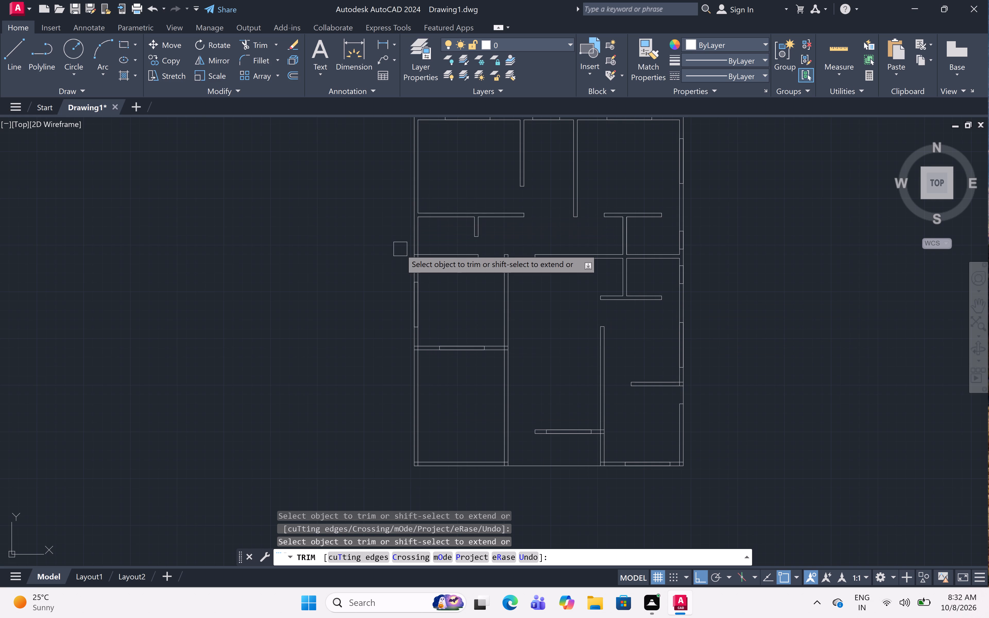
scroll(416, 252, up, 6)
click(411, 274)
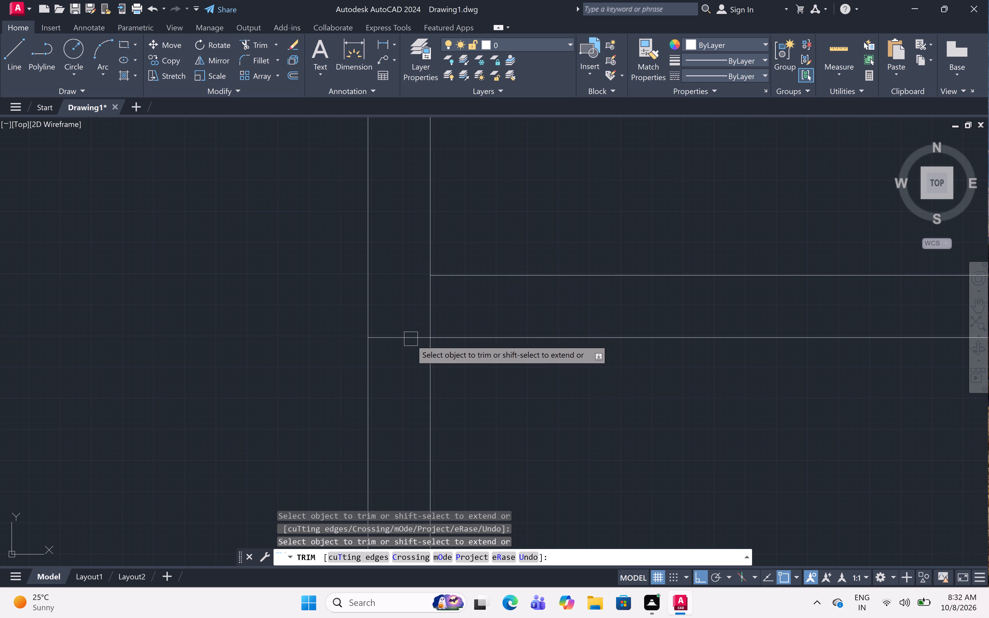
click(410, 336)
click(429, 311)
Trim the lower west-side east-west partition's north face inside the west wall and the wall's inner face between the partition faces.
scroll(430, 310, down, 7)
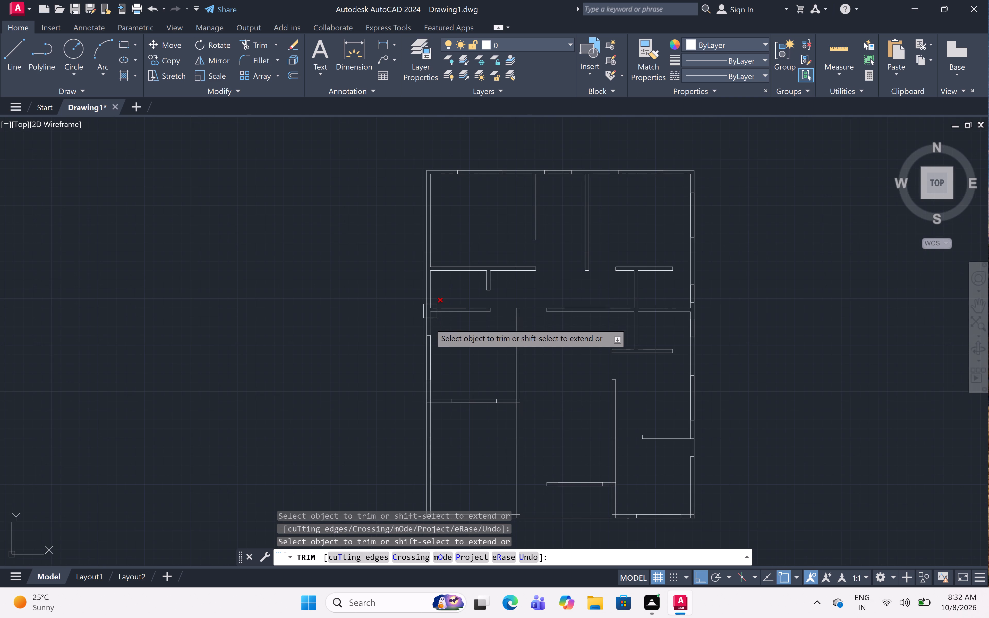
scroll(431, 400, up, 5)
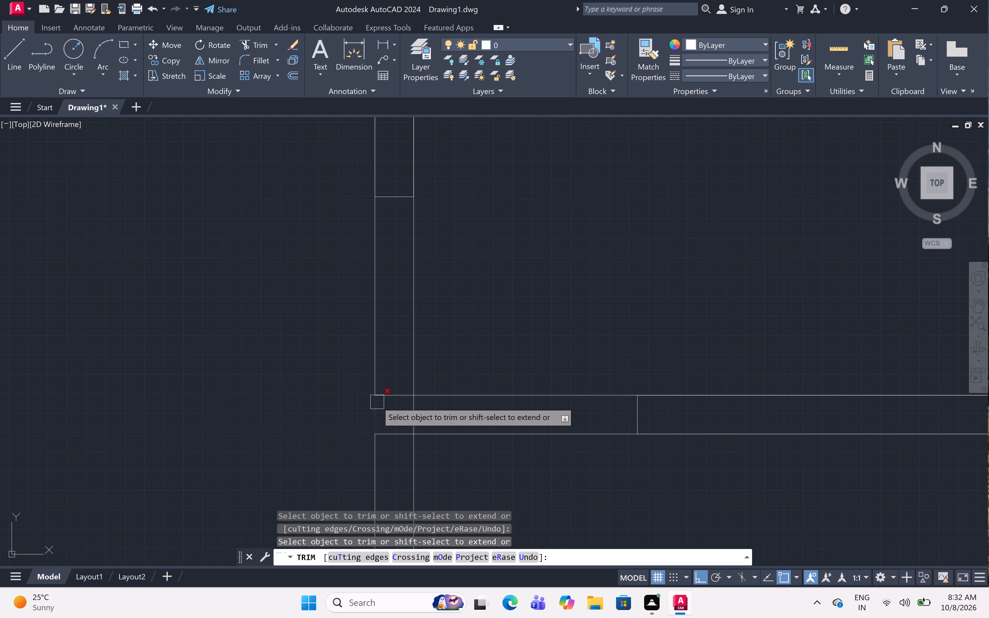
click(388, 399)
click(411, 413)
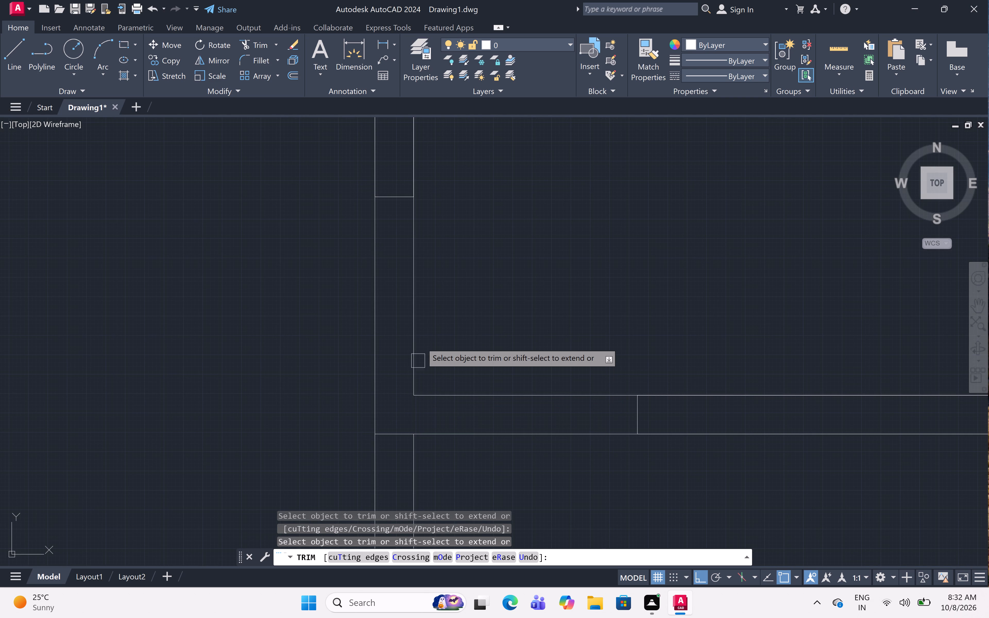
Trim the southwest room's inner face lines along the south and west walls, including the portion crossing the long north-south partition.
scroll(422, 338, down, 3)
scroll(419, 366, down, 4)
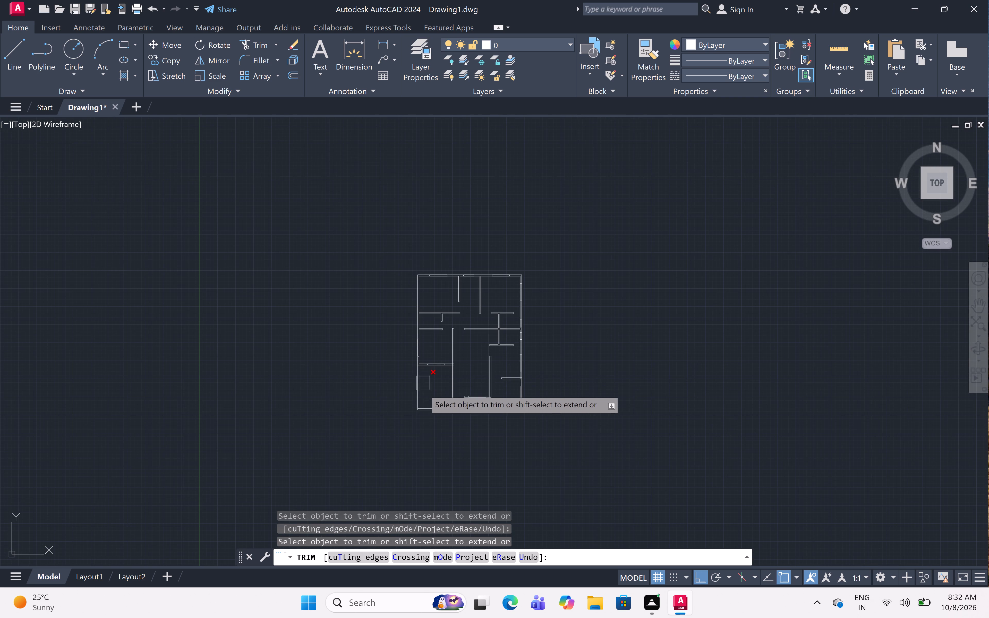
scroll(450, 407, up, 4)
scroll(457, 431, up, 3)
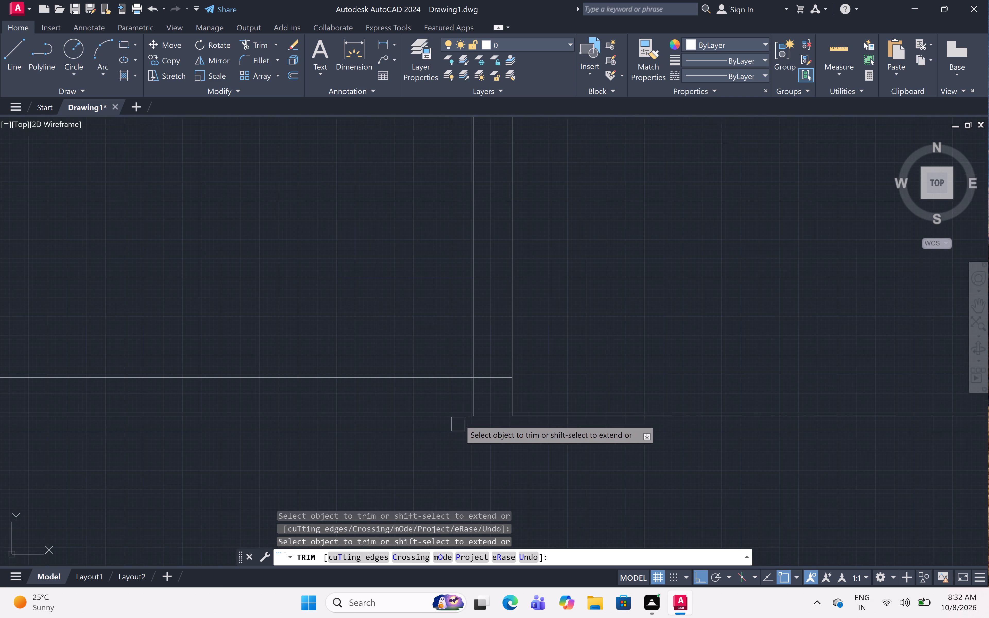
click(493, 383)
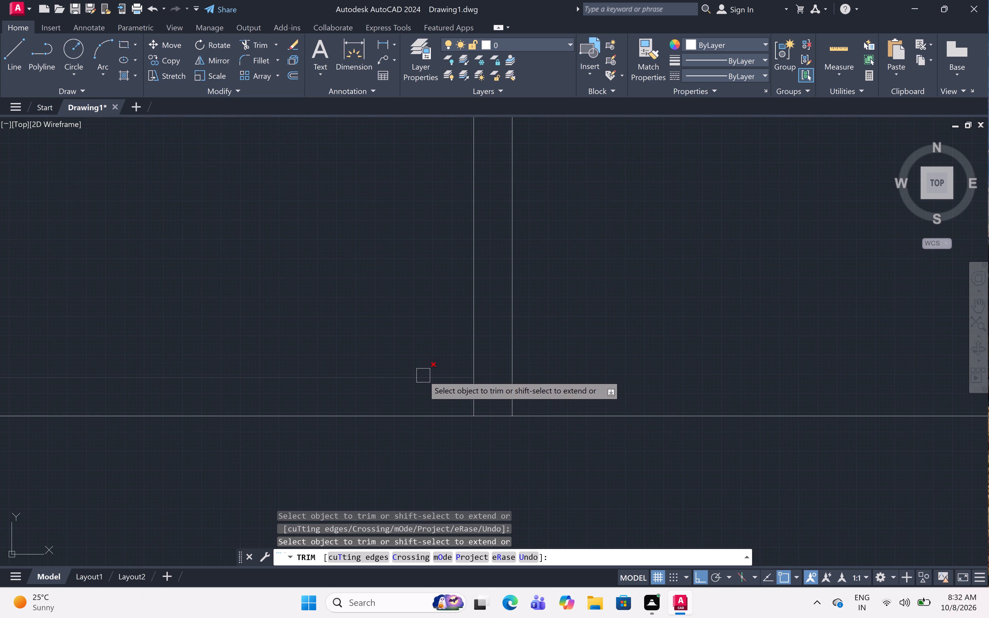
scroll(423, 375, down, 4)
scroll(393, 373, up, 2)
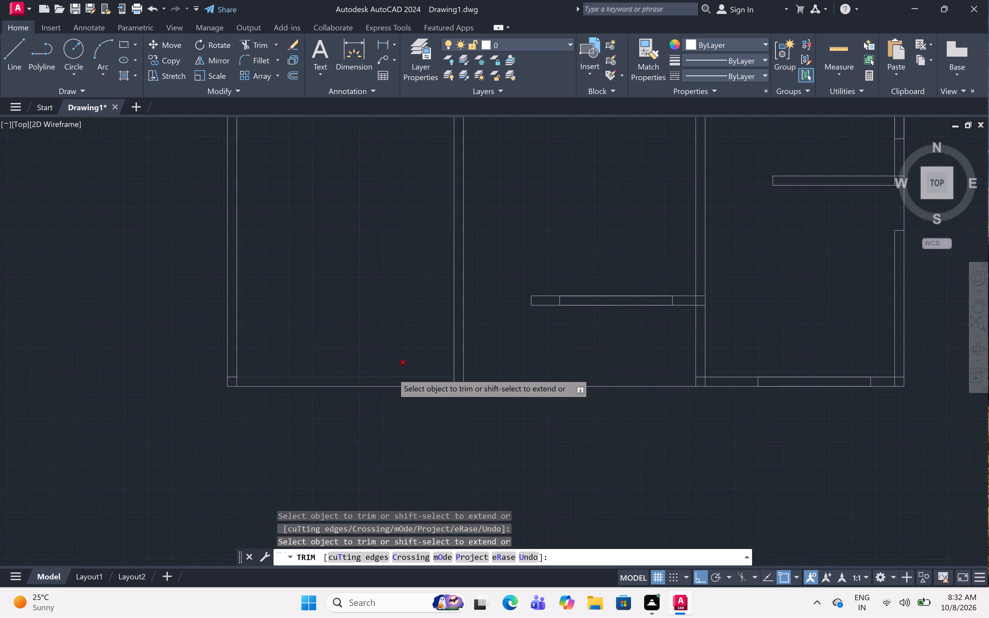
click(393, 378)
scroll(396, 359, down, 4)
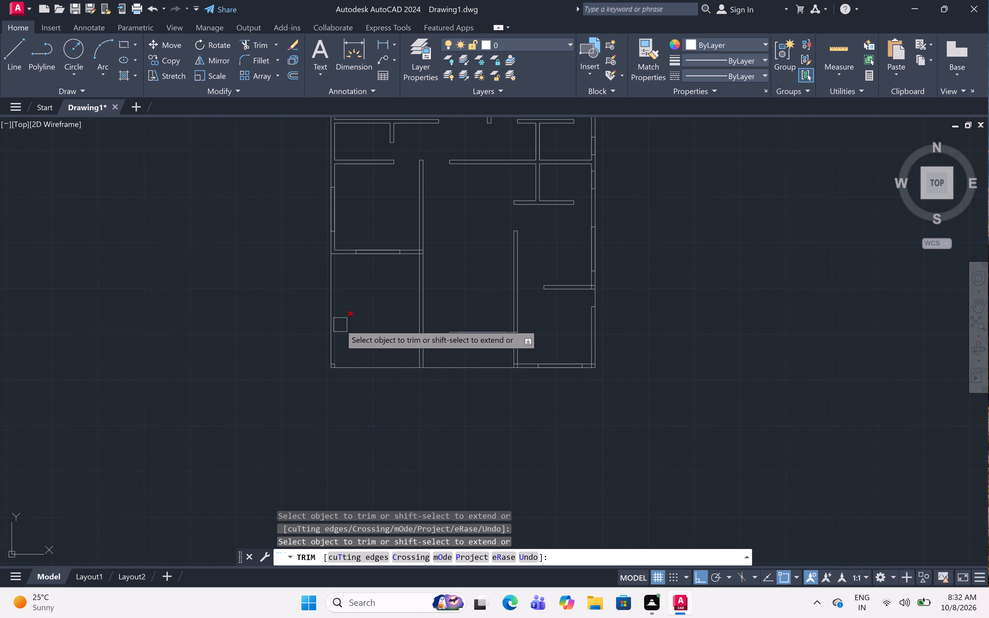
scroll(339, 320, up, 3)
click(314, 330)
Trim the southern east-west partition's faces inside the southeast room's north-south partition and that partition's west face between them.
scroll(379, 287, down, 2)
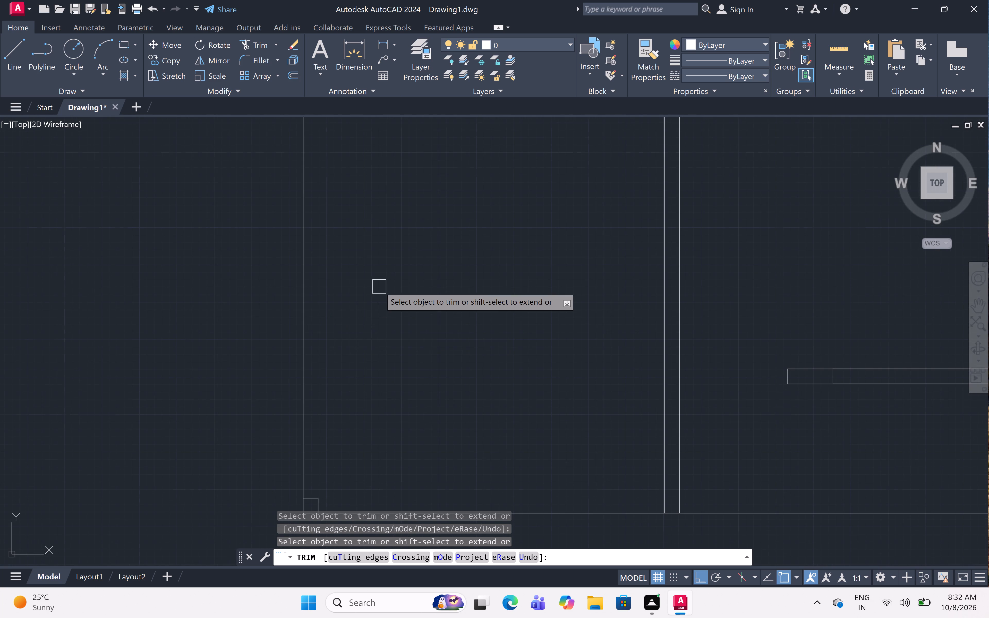
scroll(379, 287, down, 2)
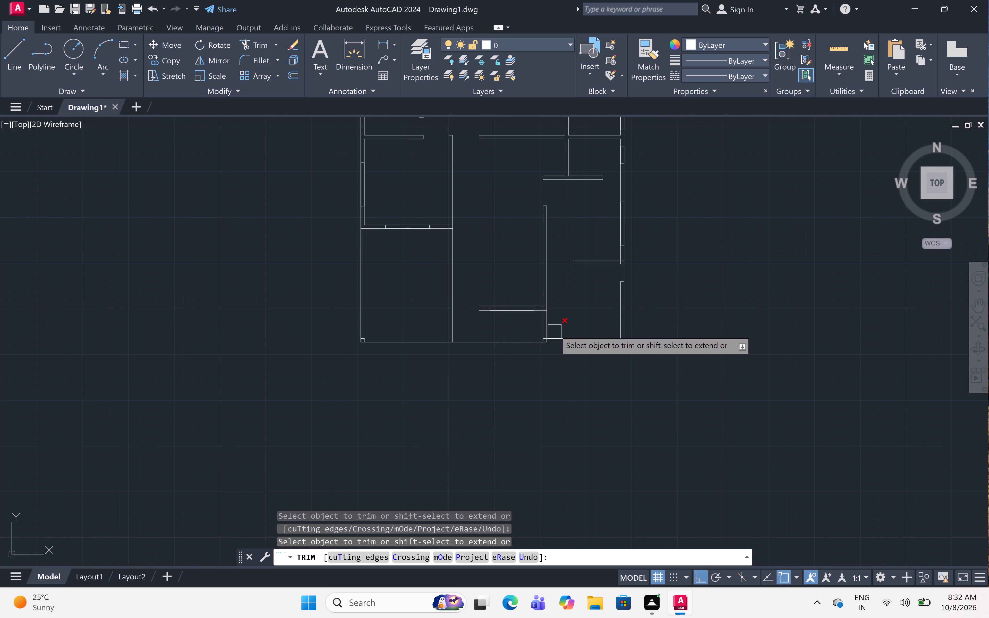
scroll(555, 313, up, 3)
scroll(514, 293, up, 2)
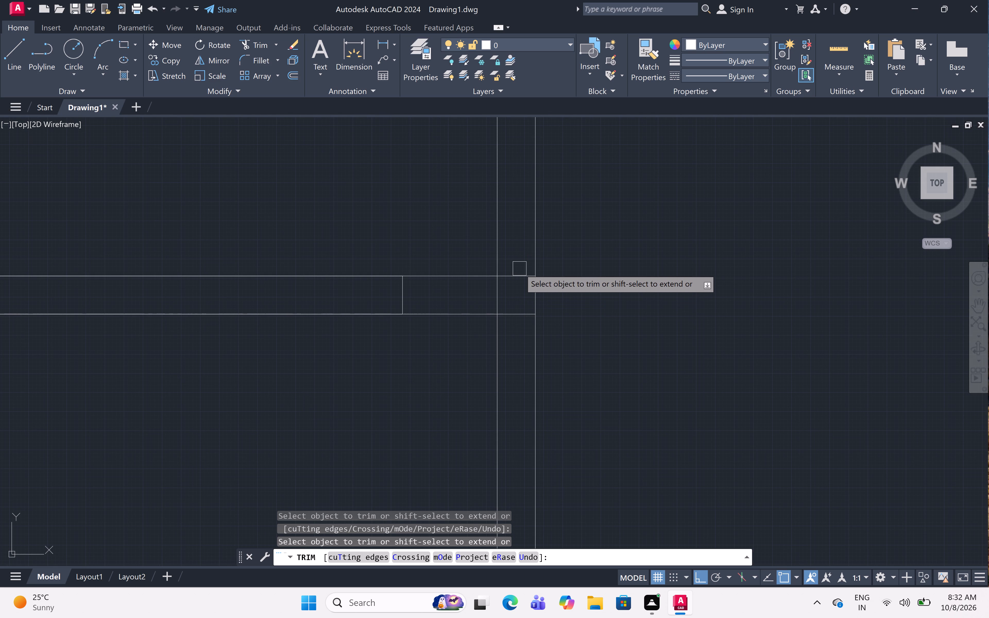
click(520, 276)
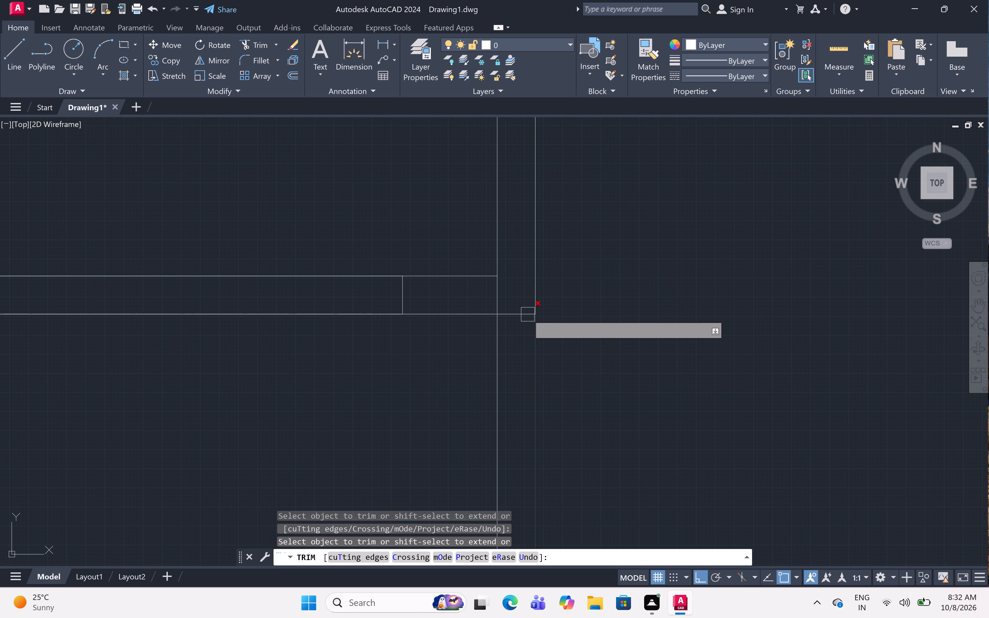
click(517, 316)
click(495, 297)
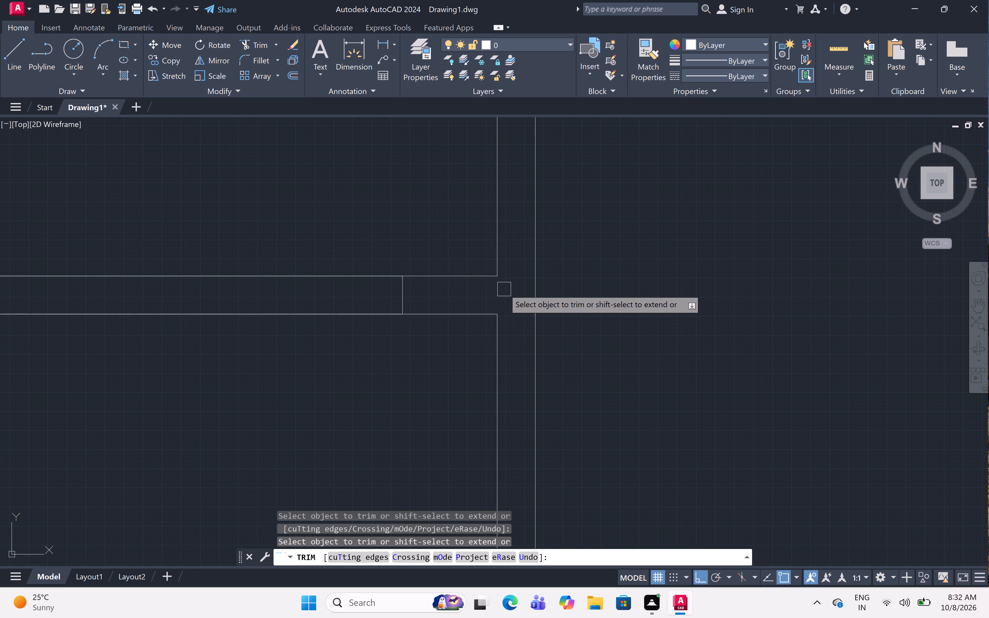
Trim the south wall's inner face inside the southeast room's west partition and the partition's east face below it.
scroll(504, 289, down, 4)
scroll(508, 338, up, 6)
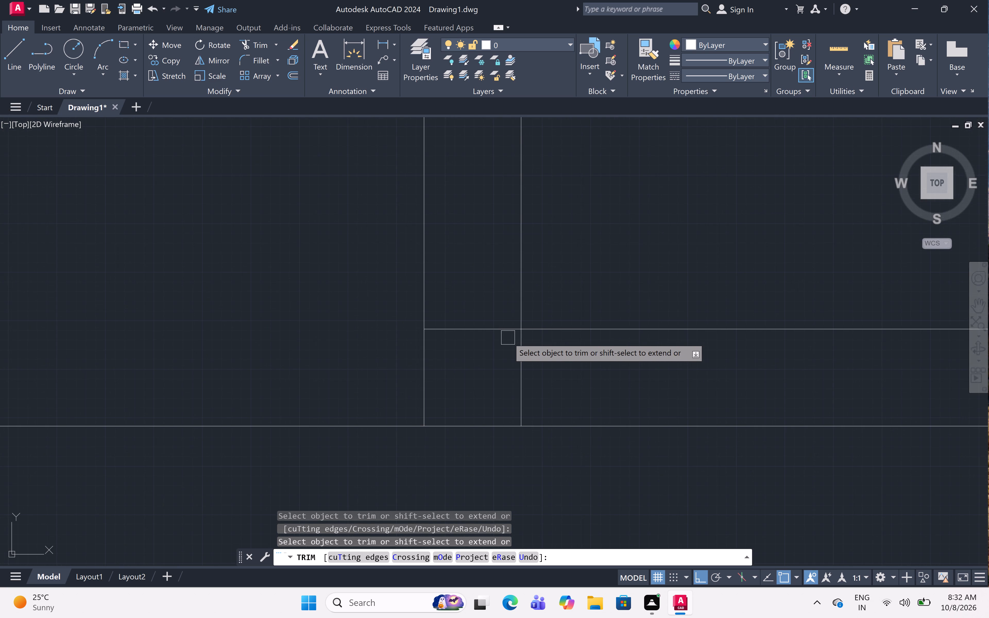
click(505, 334)
click(527, 368)
Trim the overlapping inner face lines of the south and east walls at the plan's southeast outer corner.
scroll(519, 343, down, 8)
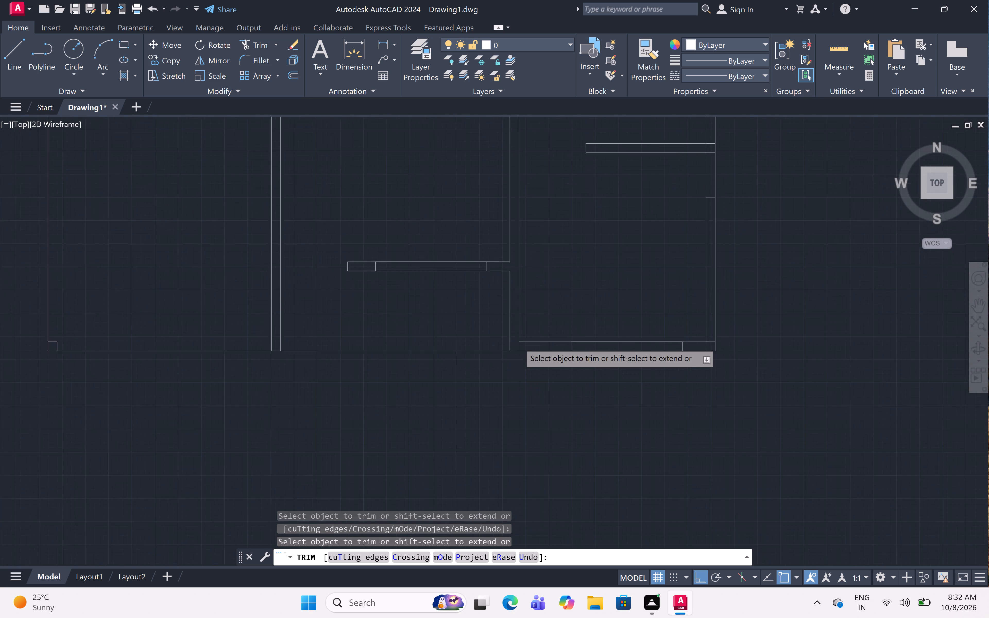
scroll(642, 341, up, 6)
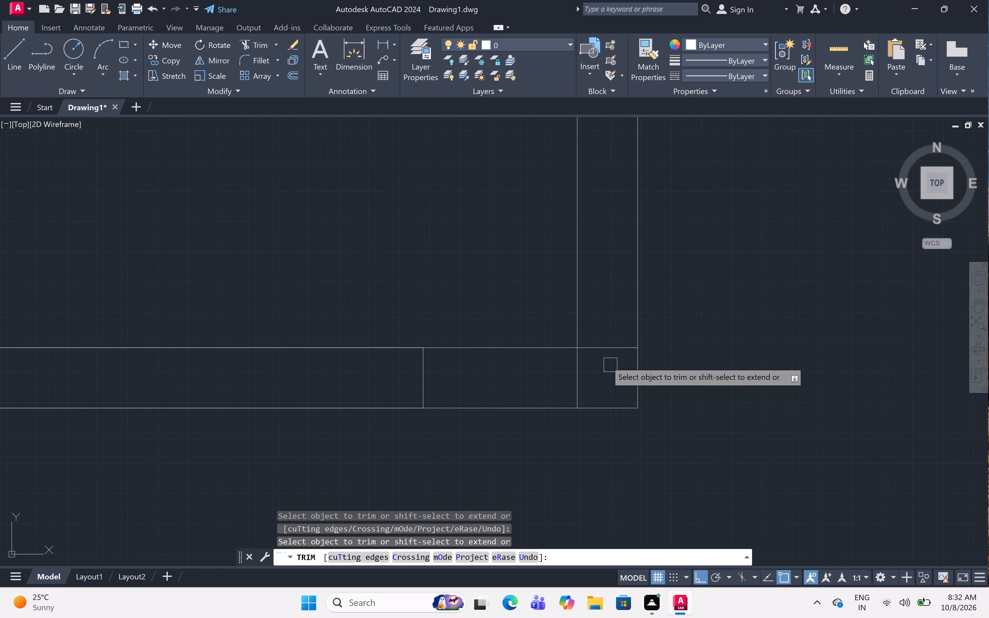
click(605, 345)
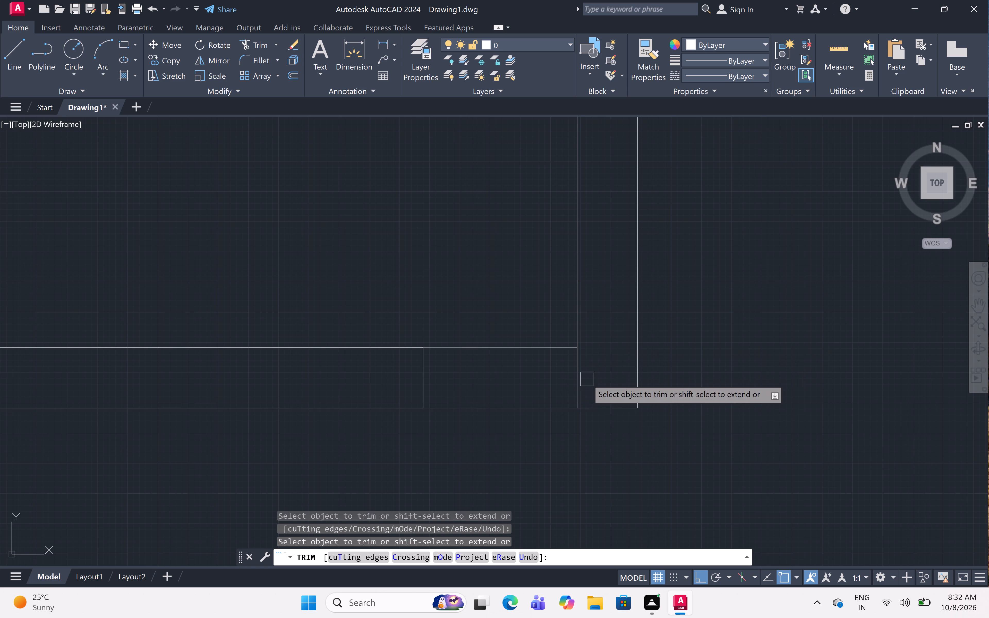
click(587, 379)
click(538, 379)
Trim the southeast room's short east-side partition's north face inside the east wall and the wall's inner face between the partition faces.
scroll(539, 375, down, 1)
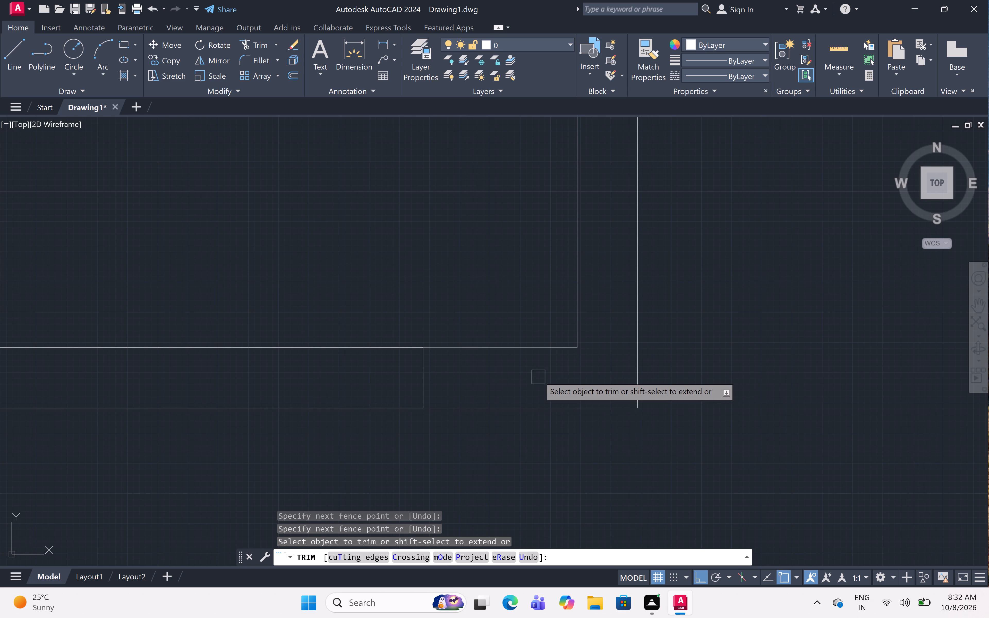
scroll(539, 375, down, 5)
middle_drag(582, 274, 610, 371)
scroll(563, 349, up, 5)
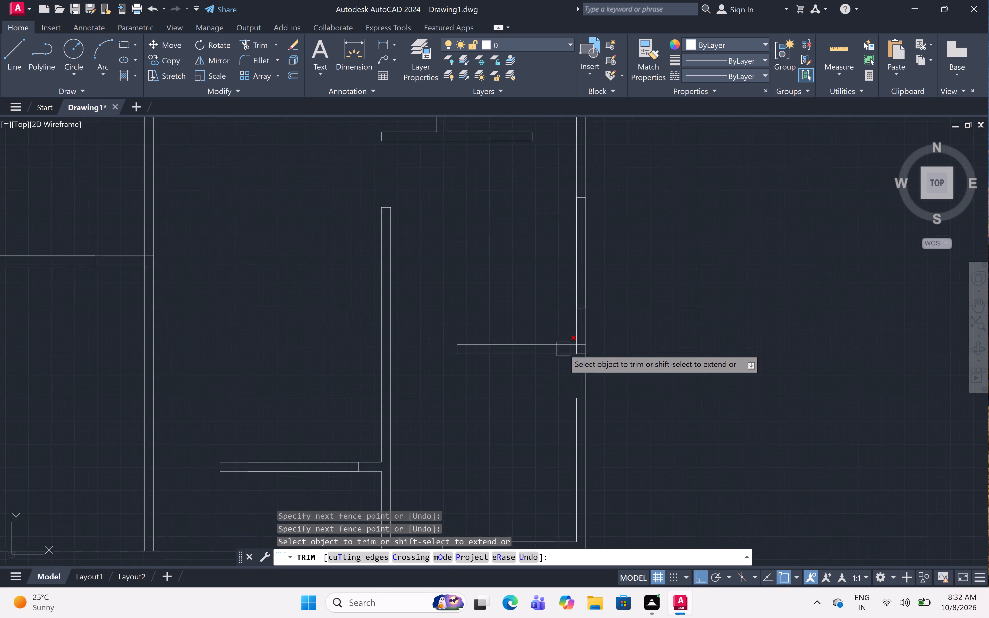
scroll(563, 349, up, 1)
click(662, 321)
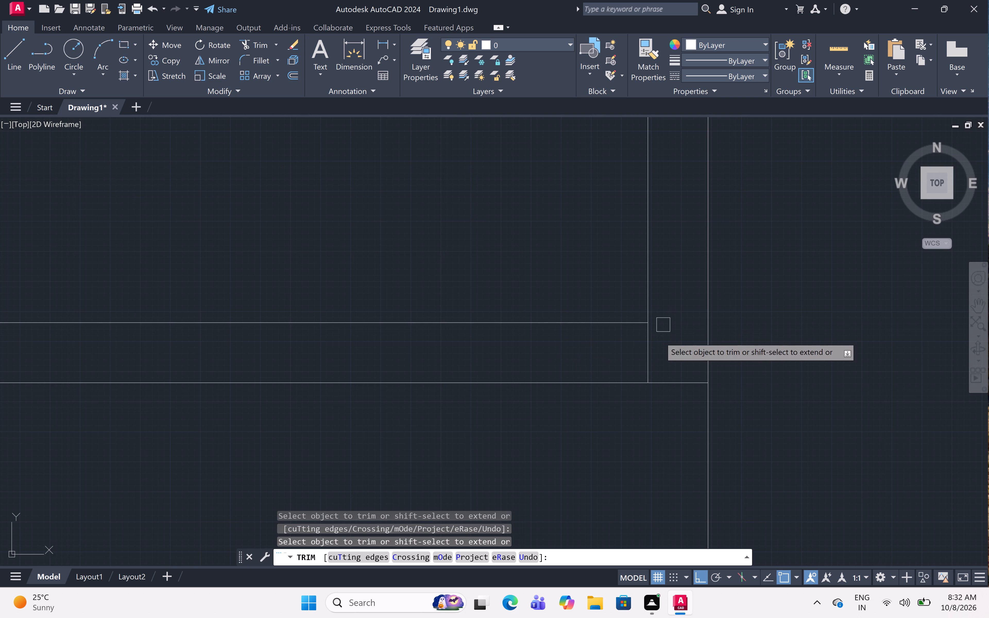
click(653, 349)
Trim the lower west-side east-west partition's faces inside the long north-south partition and that partition's west face between them.
scroll(661, 339, down, 7)
middle_drag(740, 296, 741, 296)
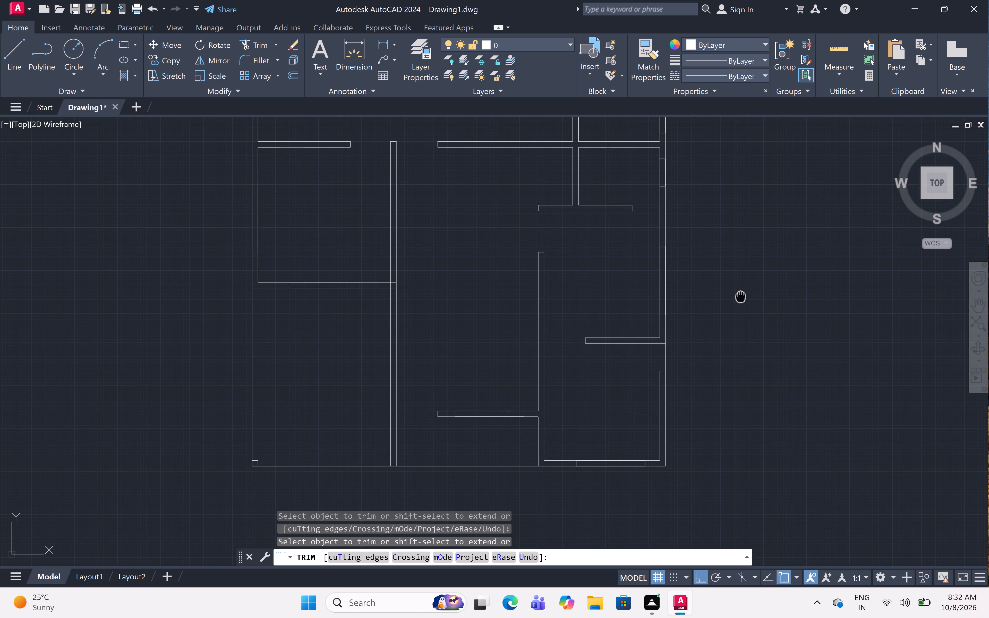
middle_drag(741, 296, 760, 326)
scroll(760, 320, down, 2)
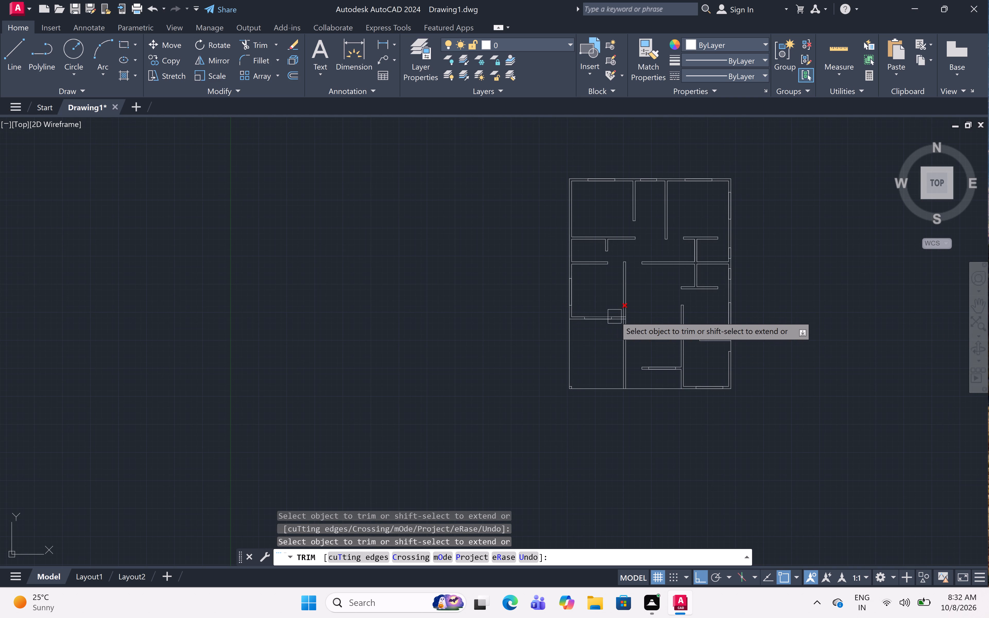
scroll(620, 320, up, 5)
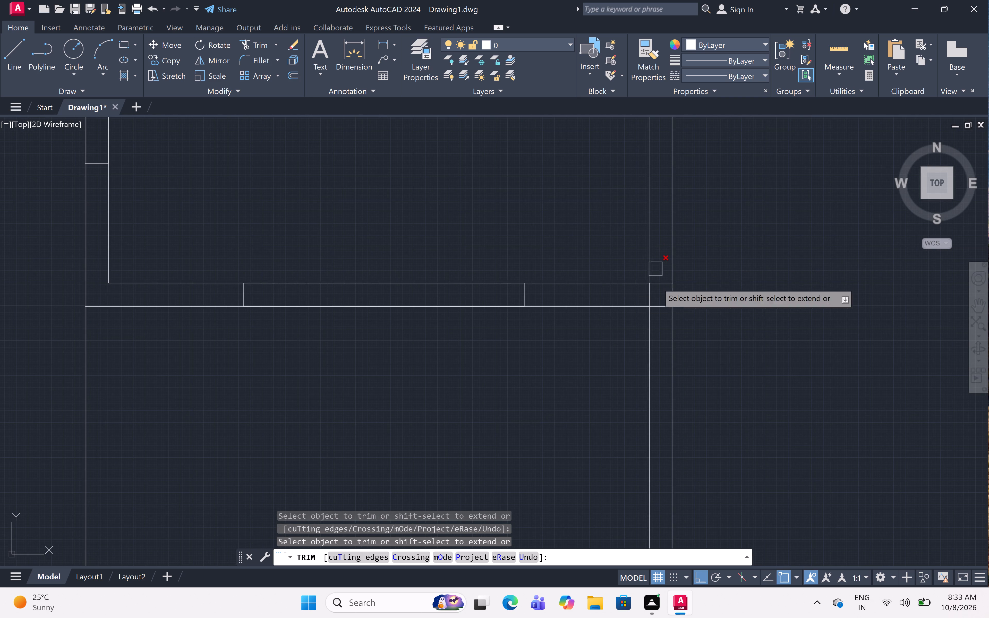
scroll(658, 297, up, 2)
click(663, 266)
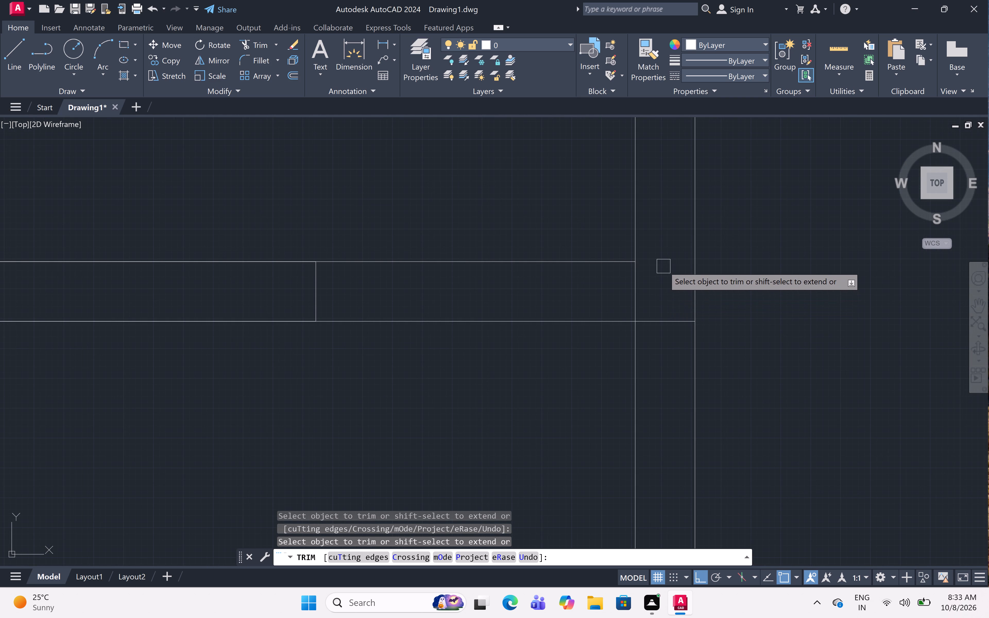
click(662, 321)
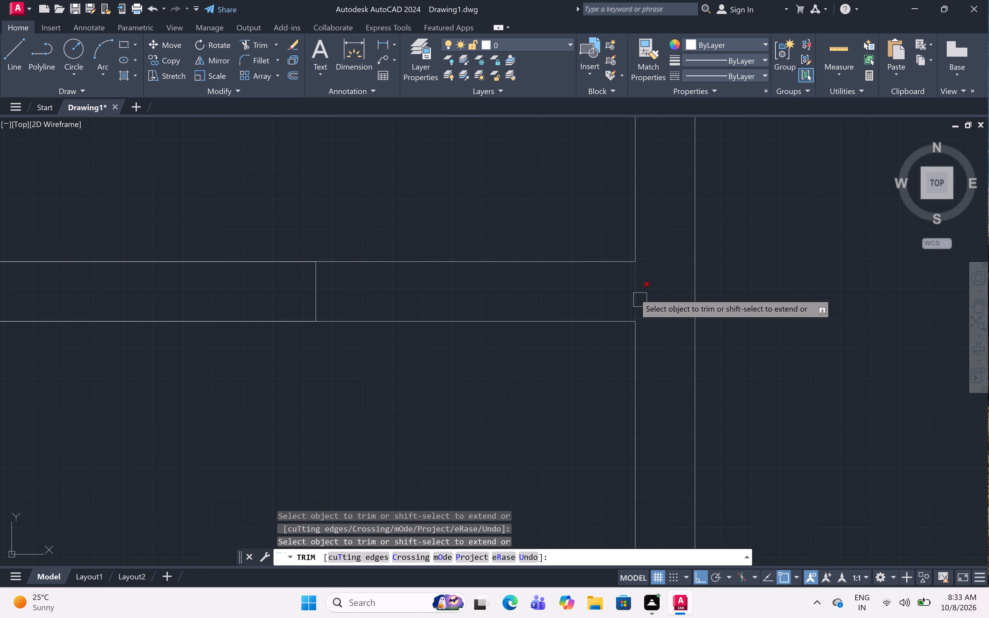
click(634, 293)
Examine the wall junctions across the whole plan and along the east wall for remaining overlapping lines.
scroll(634, 293, down, 6)
scroll(687, 276, down, 1)
middle_drag(688, 276, 687, 282)
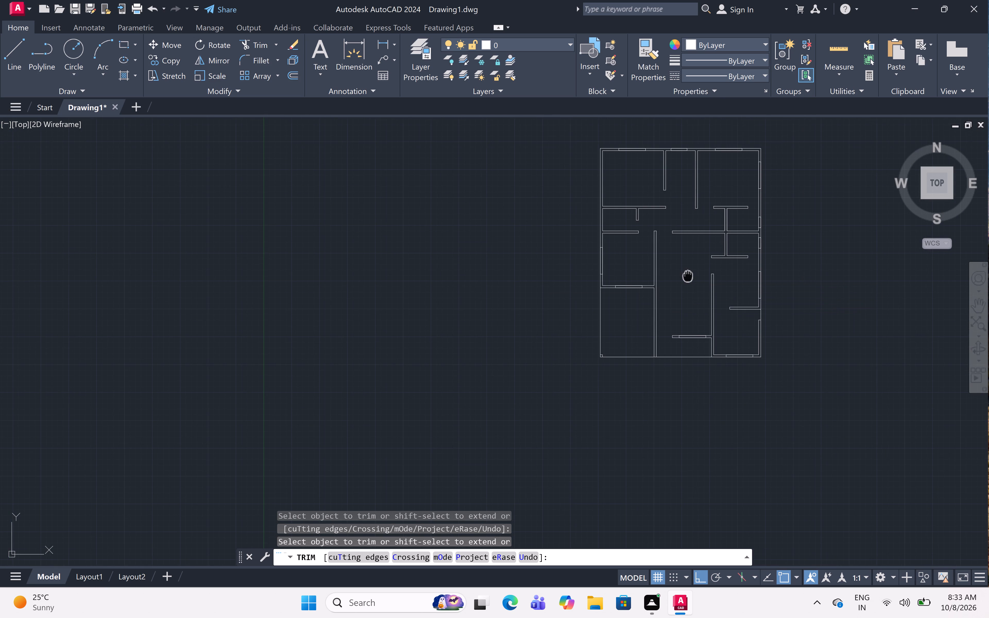
middle_drag(687, 282, 562, 361)
scroll(562, 375, up, 1)
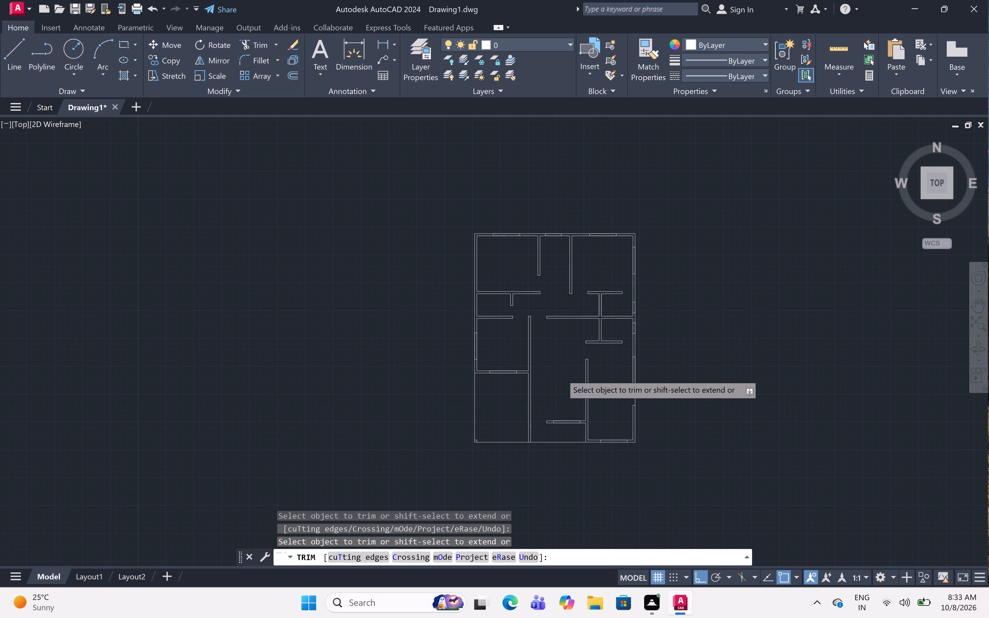
middle_drag(562, 374, 543, 381)
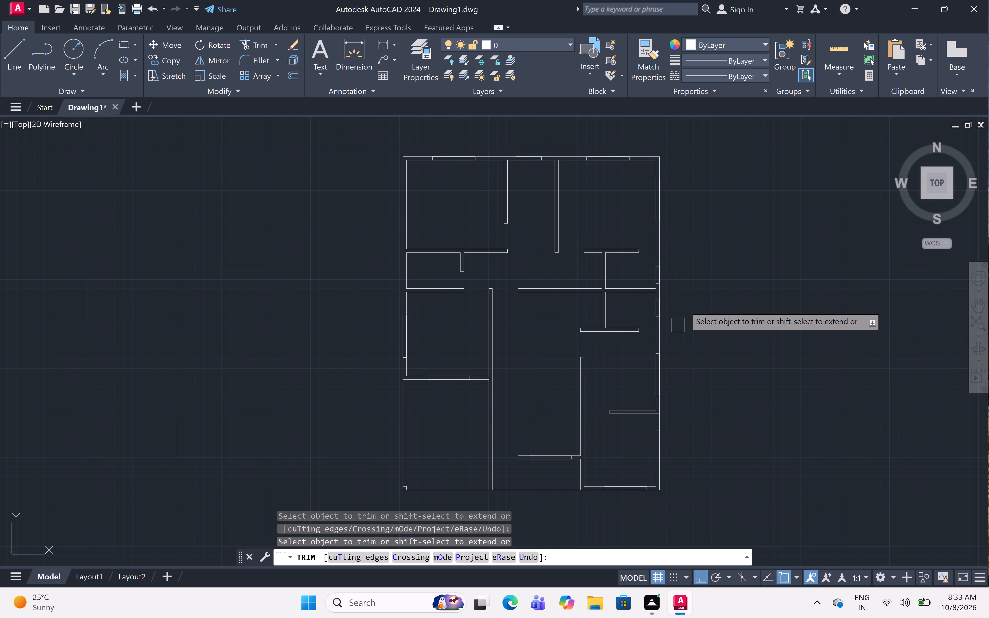
scroll(670, 289, up, 2)
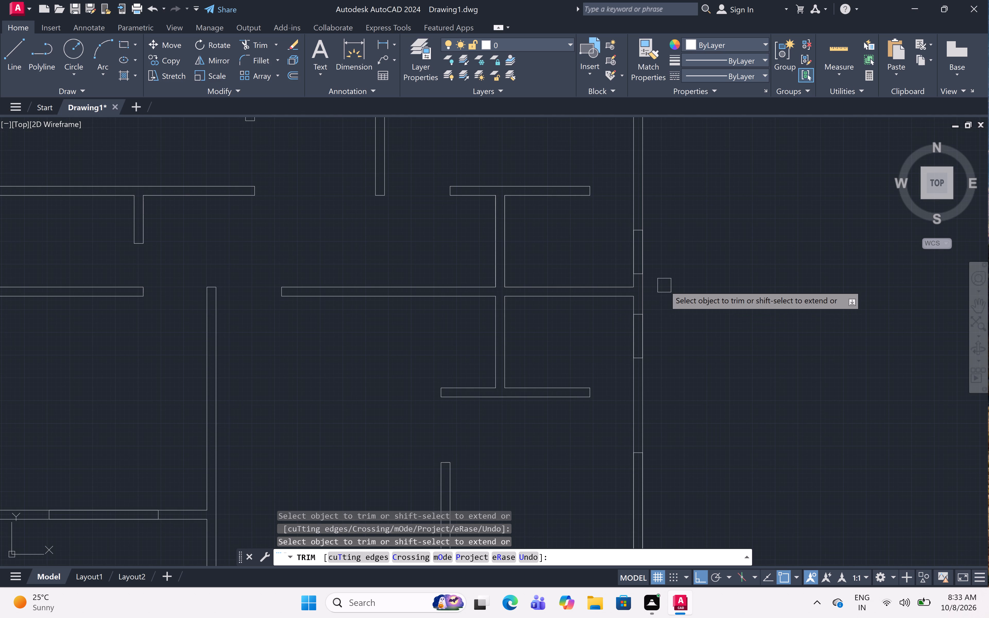
scroll(664, 287, down, 2)
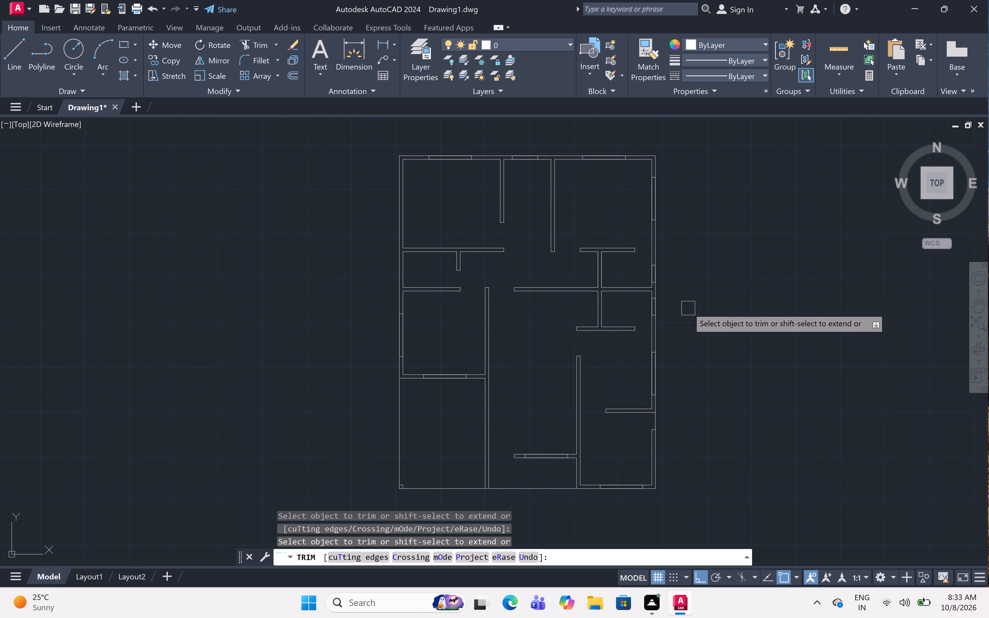
middle_drag(688, 308, 695, 330)
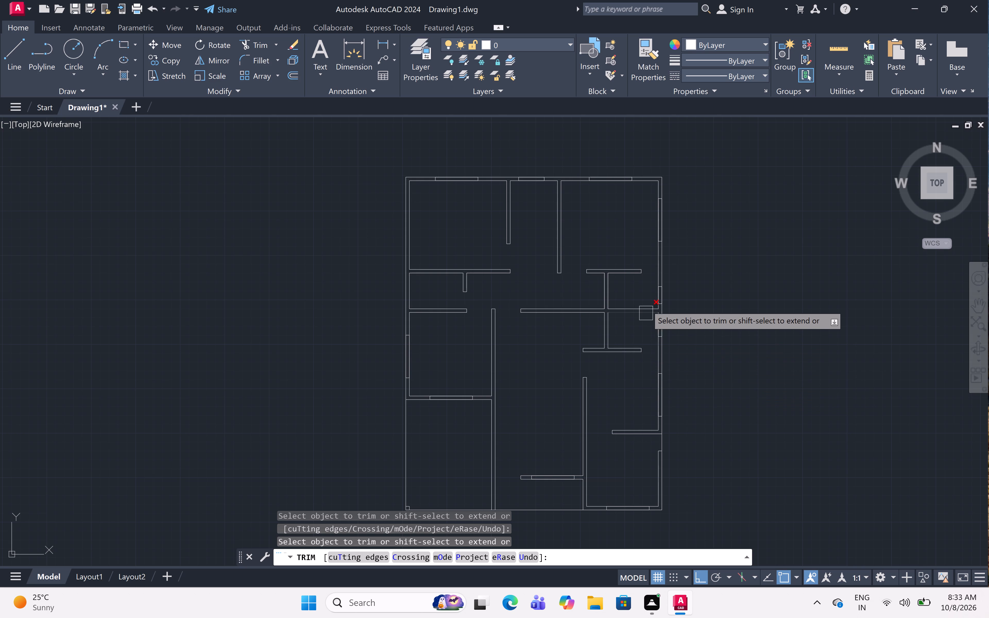
scroll(646, 297, down, 1)
scroll(669, 324, up, 3)
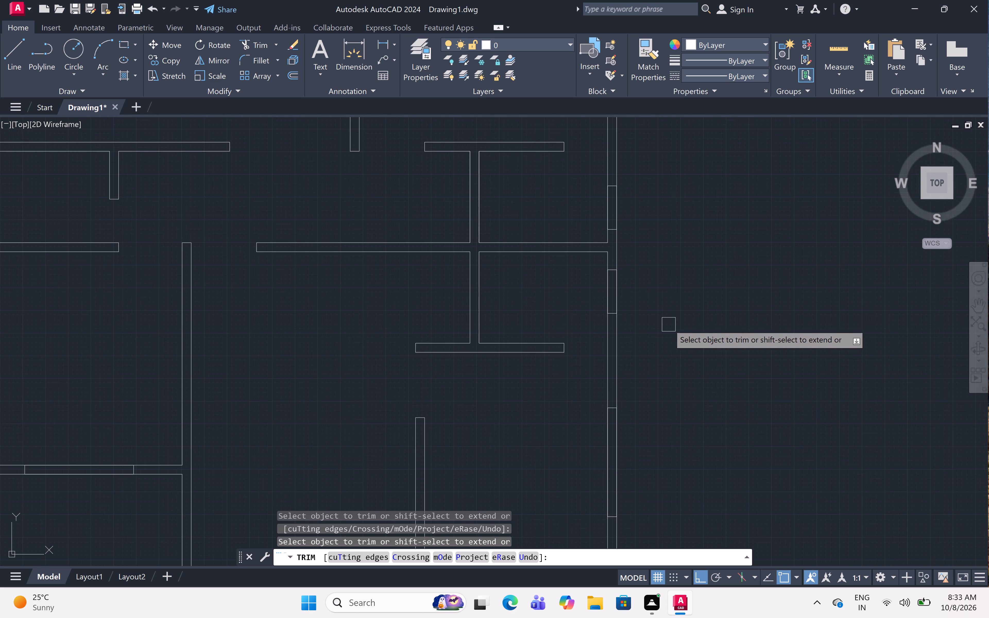
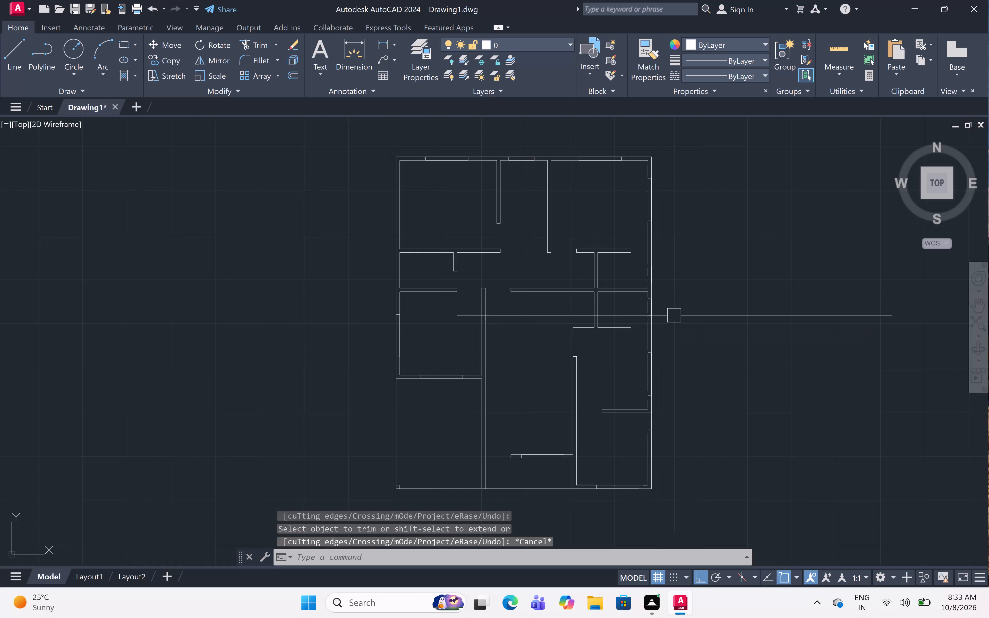
Set up a Hatch for the walls with a solid fill in index color 140.
scroll(488, 193, down, 1)
middle_drag(488, 193, 497, 220)
scroll(488, 193, down, 1)
scroll(497, 220, up, 3)
middle_drag(497, 220, 504, 260)
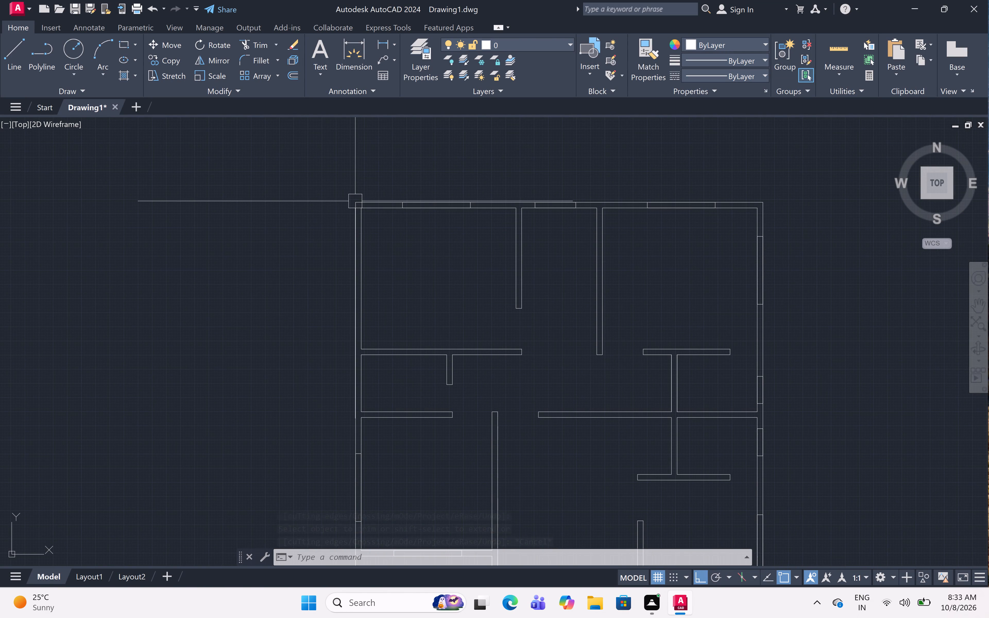
scroll(356, 201, up, 1)
text(h)
key(space)
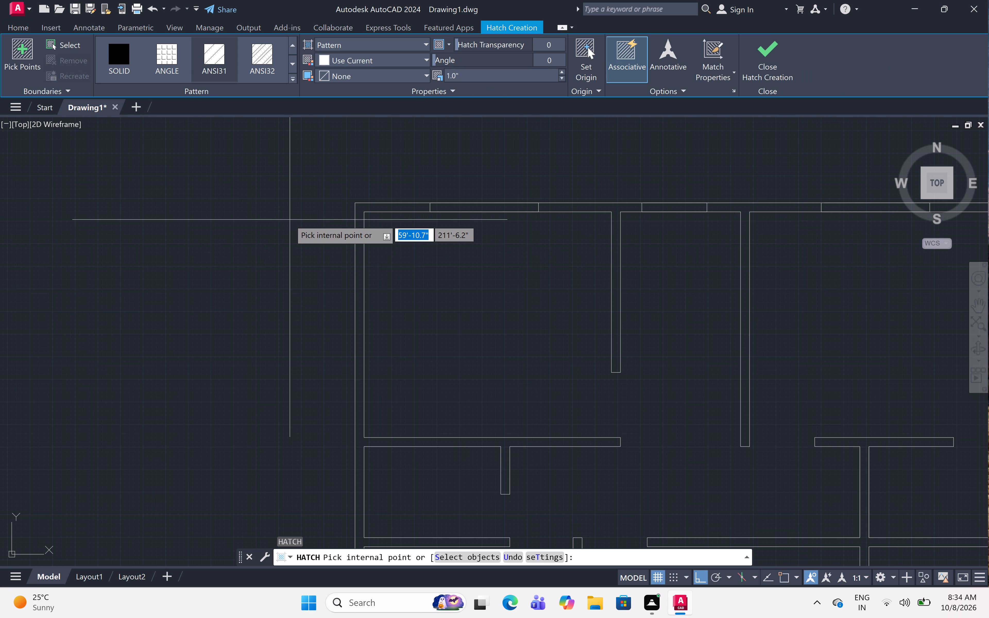
click(395, 40)
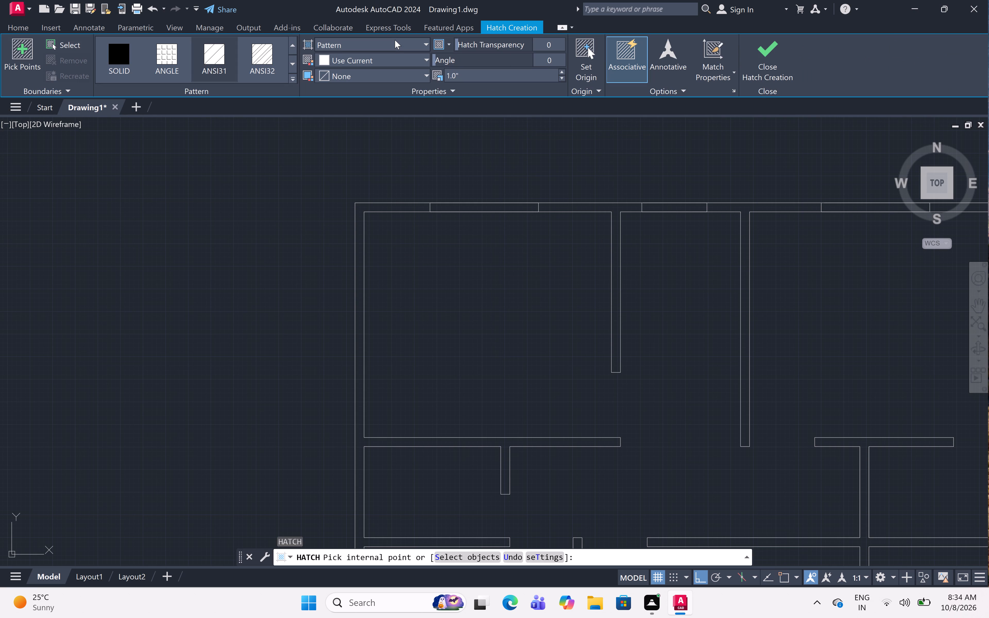
click(392, 61)
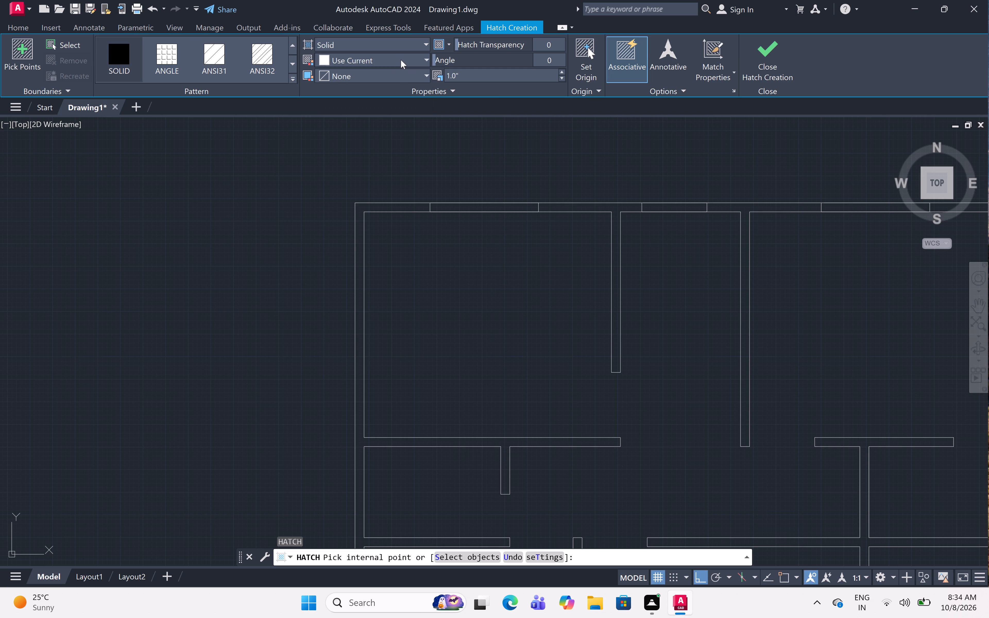
click(401, 60)
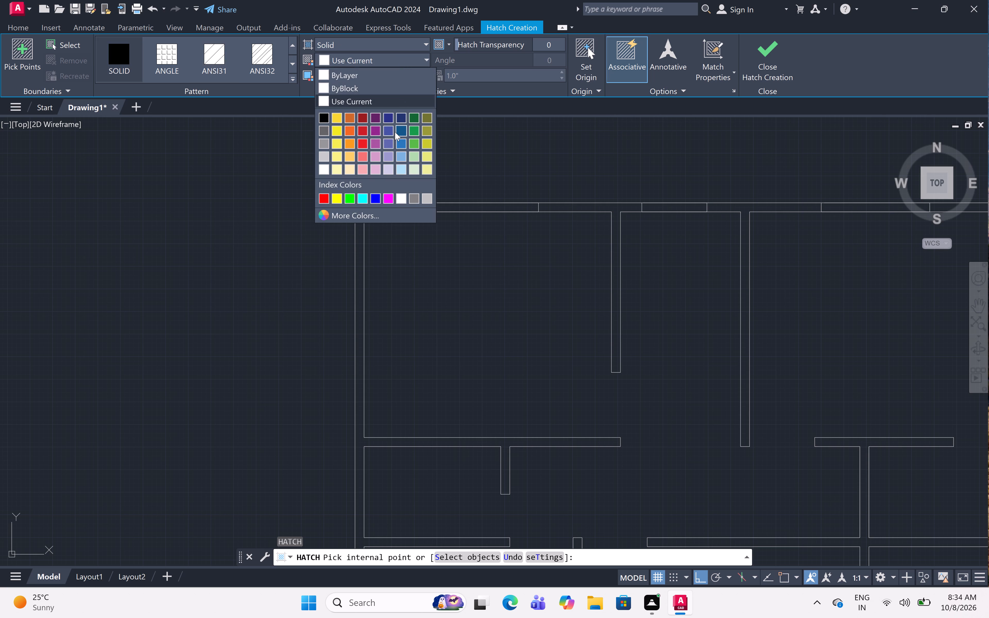
click(322, 211)
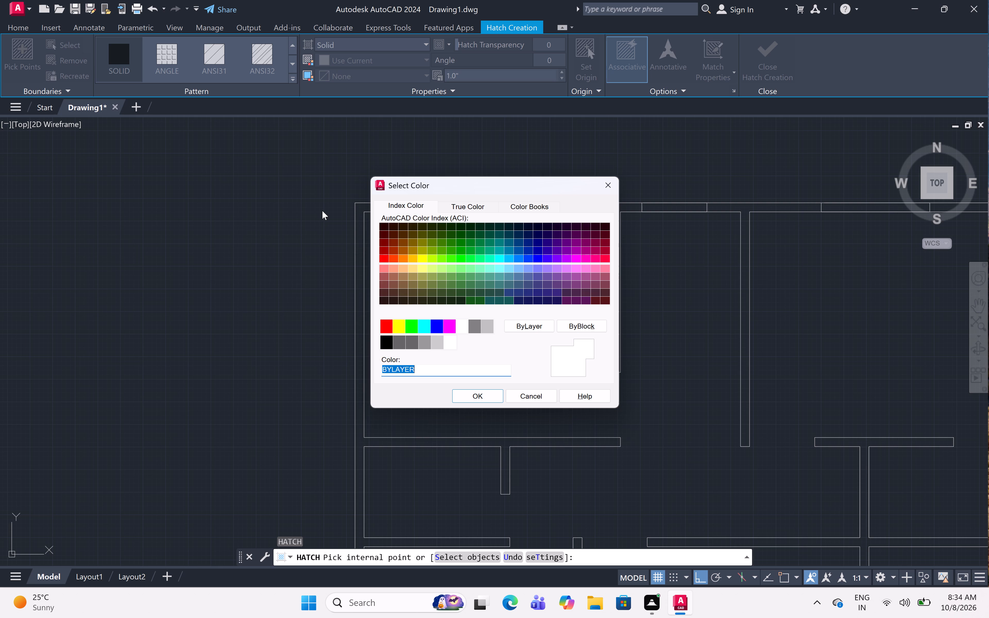
click(508, 254)
click(508, 258)
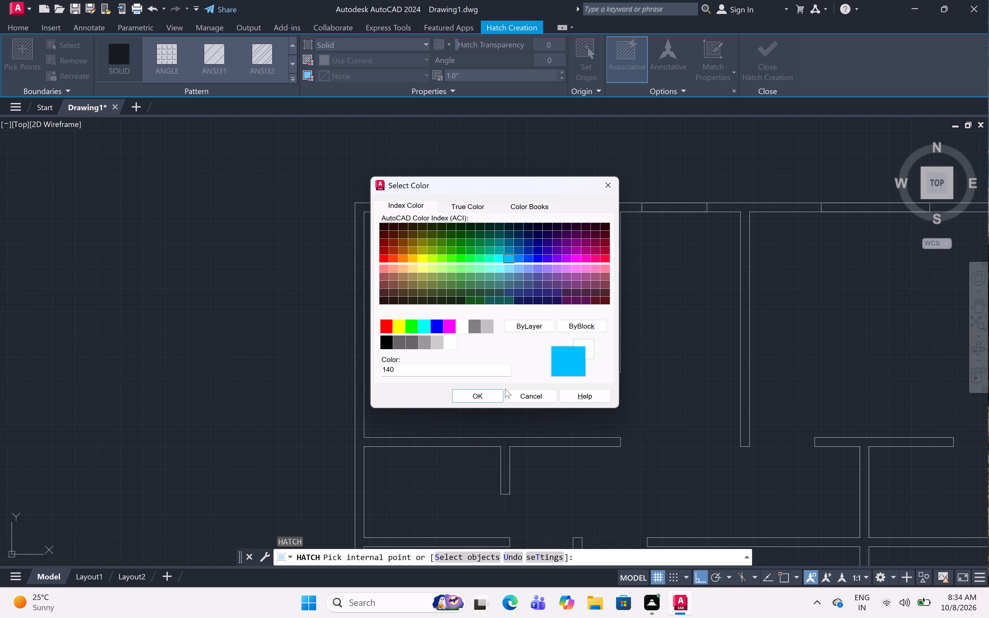
click(495, 396)
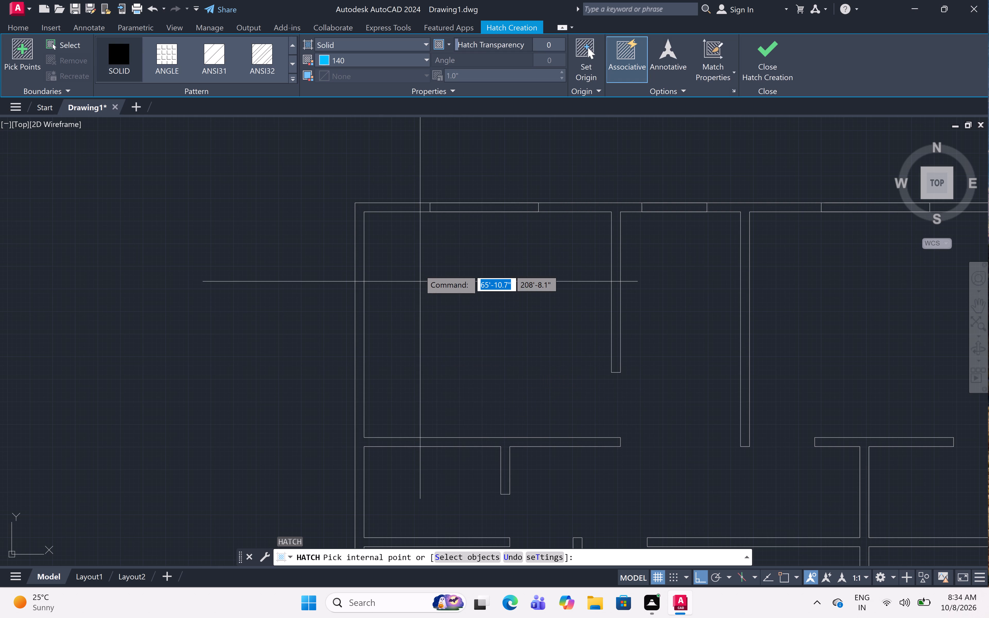
Fill the northwest corner walls, the two middle north wall segments with their attached partitions, and the northeast corner.
click(374, 209)
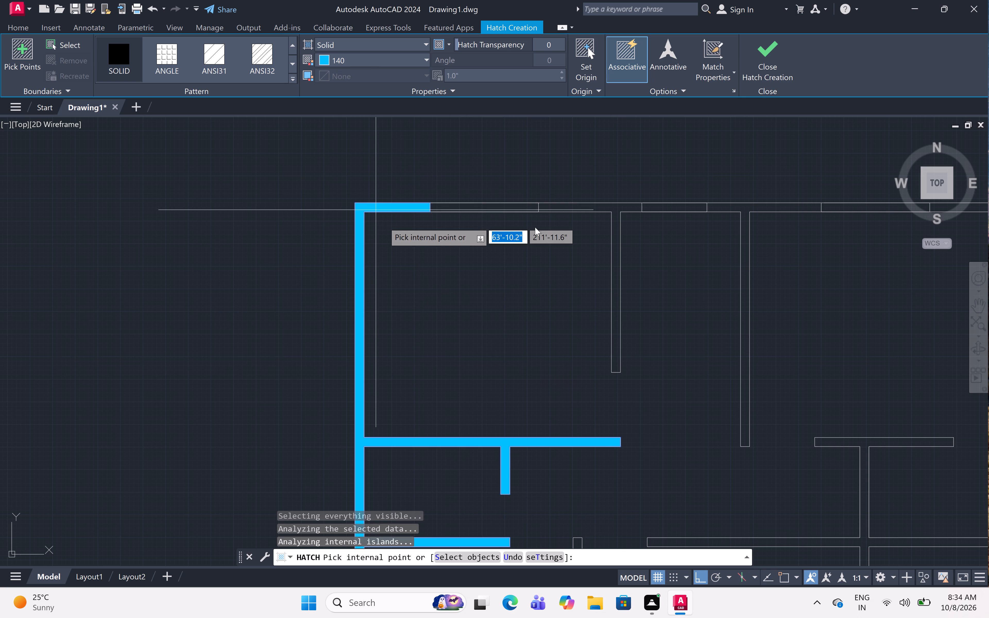
click(617, 207)
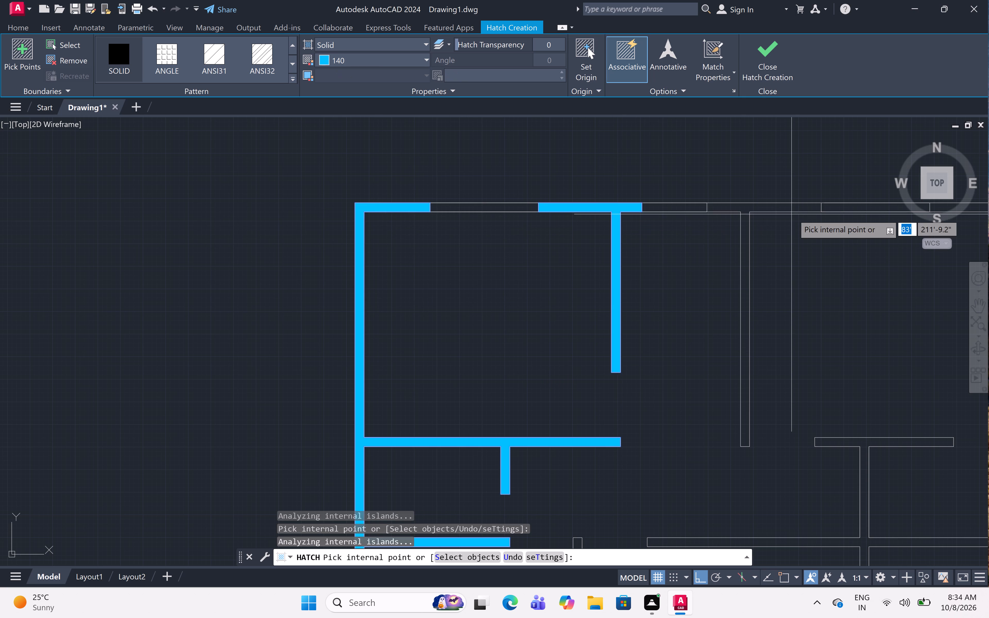
click(782, 209)
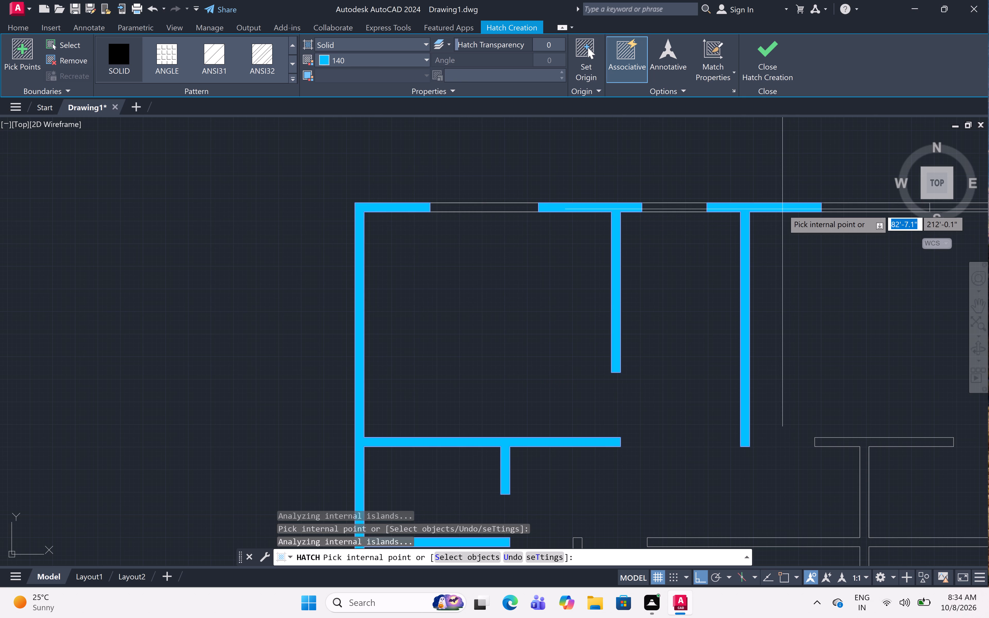
scroll(782, 209, down, 8)
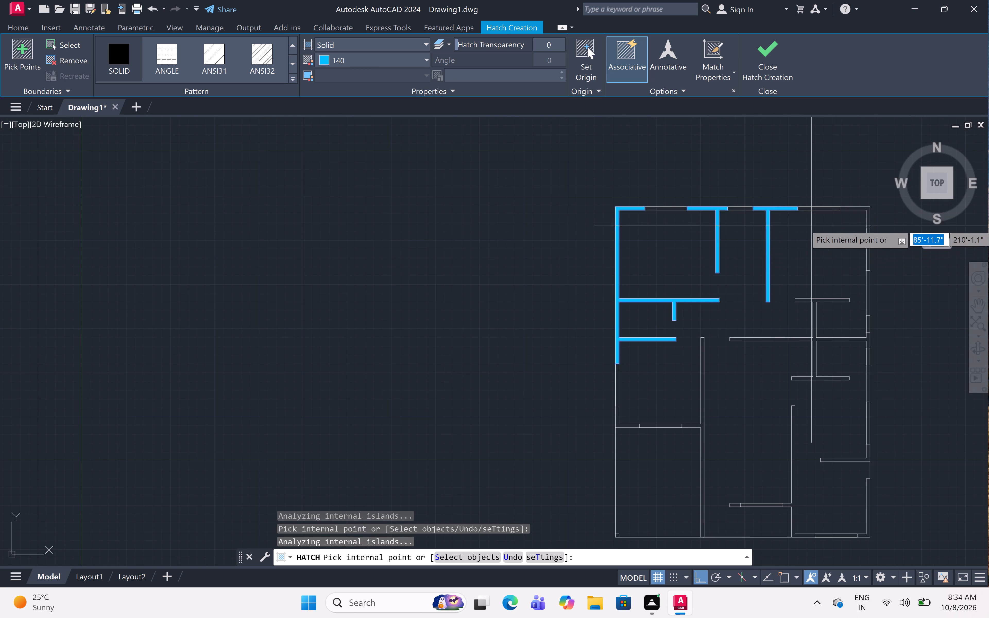
scroll(864, 201, up, 3)
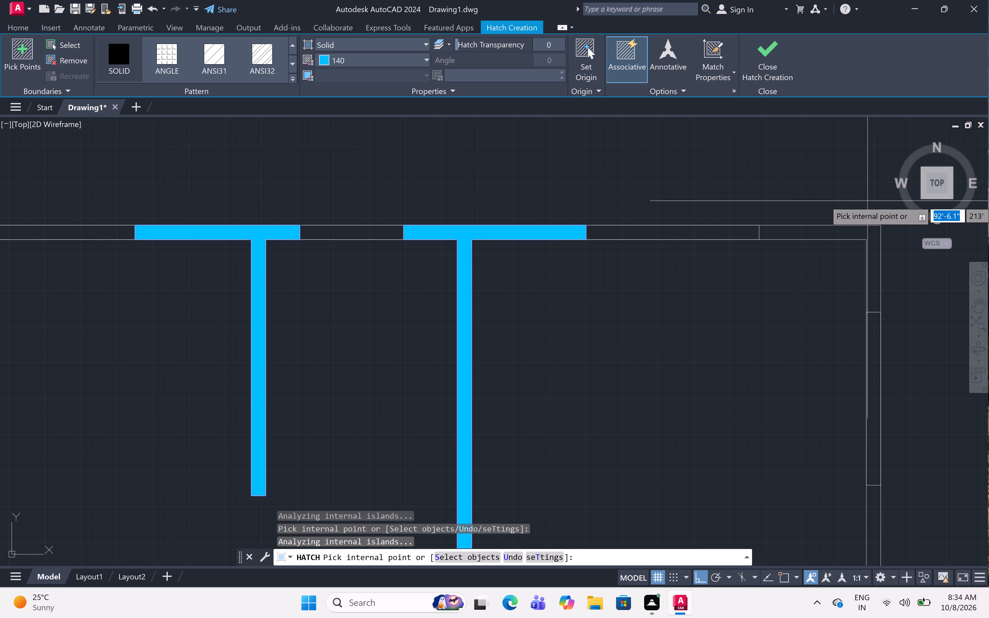
click(869, 228)
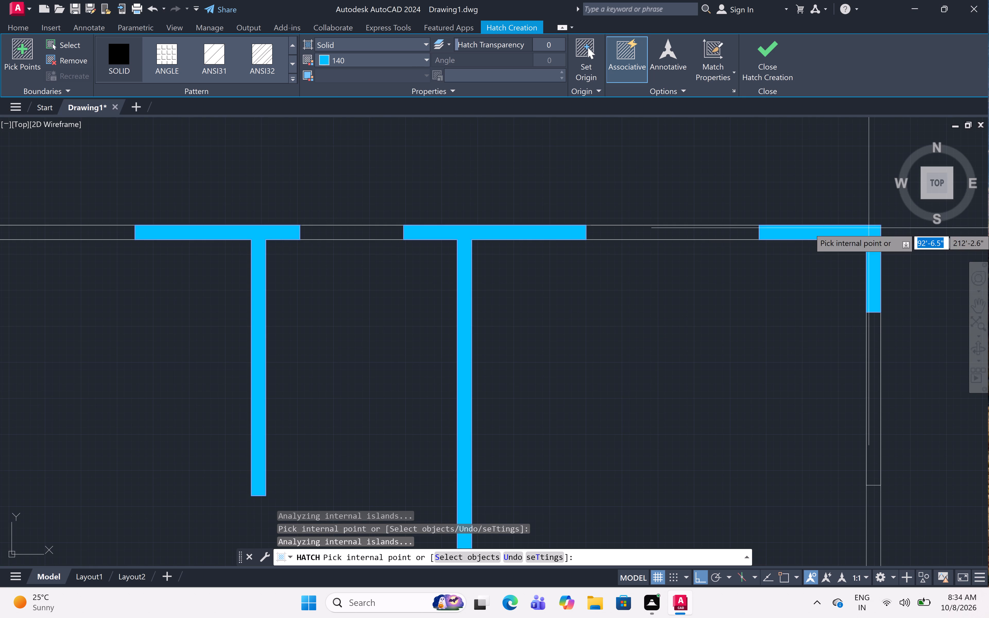
Fill the upper east wall segment between the windows and the segment below it with its connected east-west and cross partitions.
scroll(715, 255, down, 8)
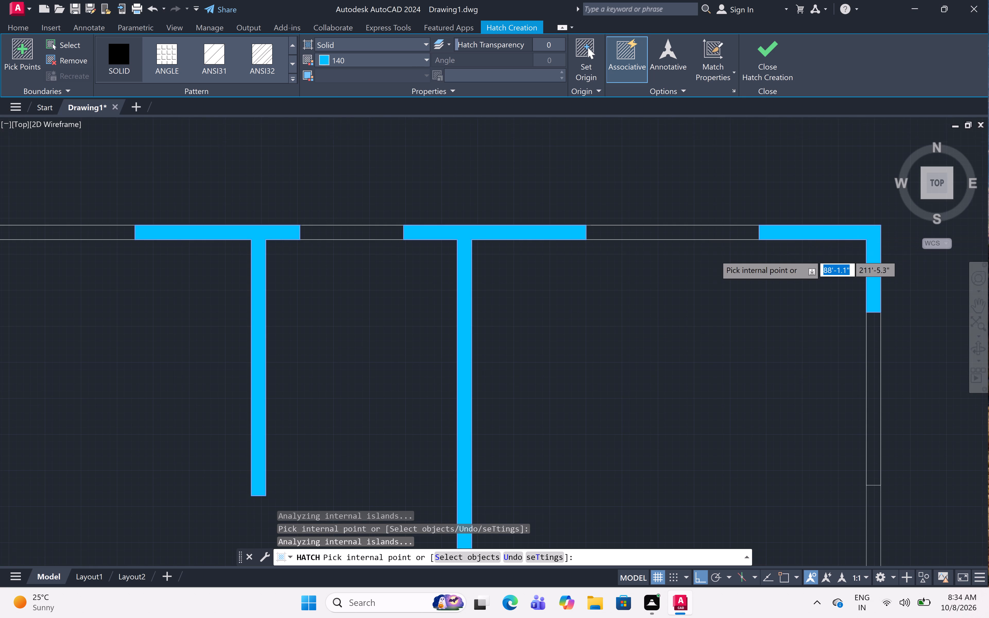
scroll(715, 255, down, 1)
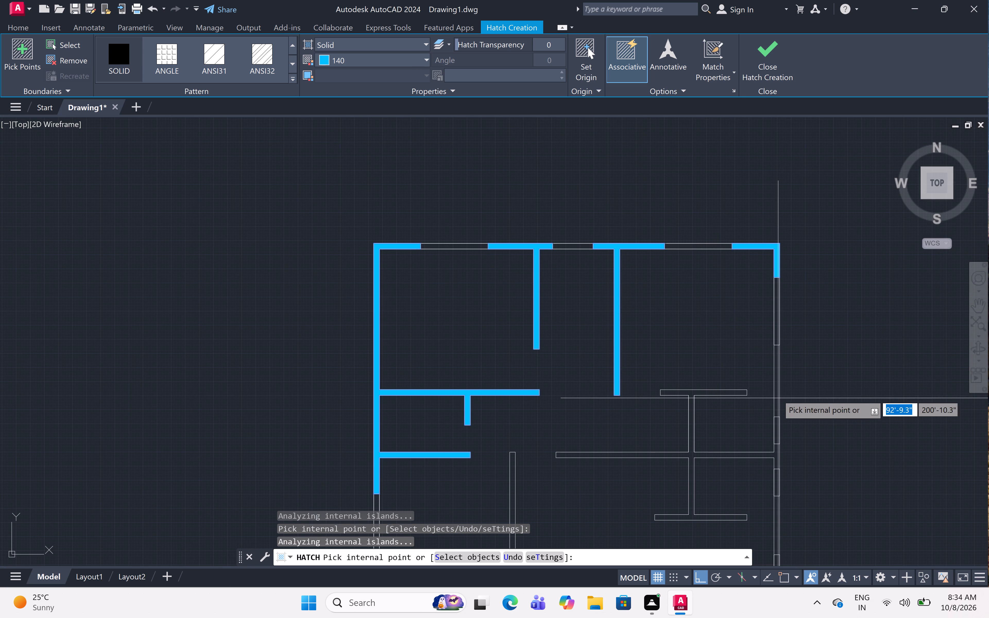
click(778, 390)
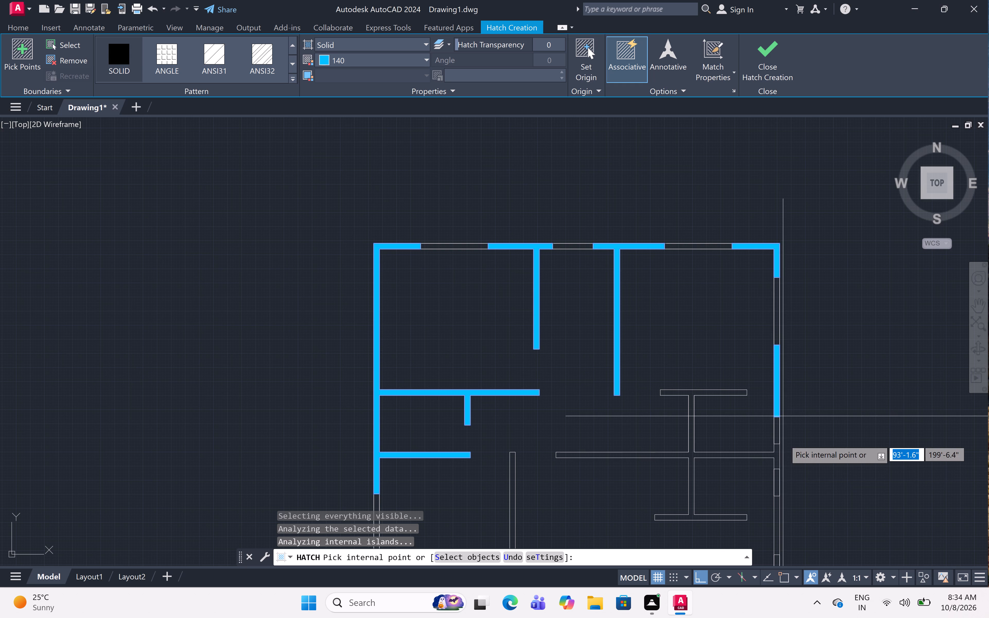
click(777, 454)
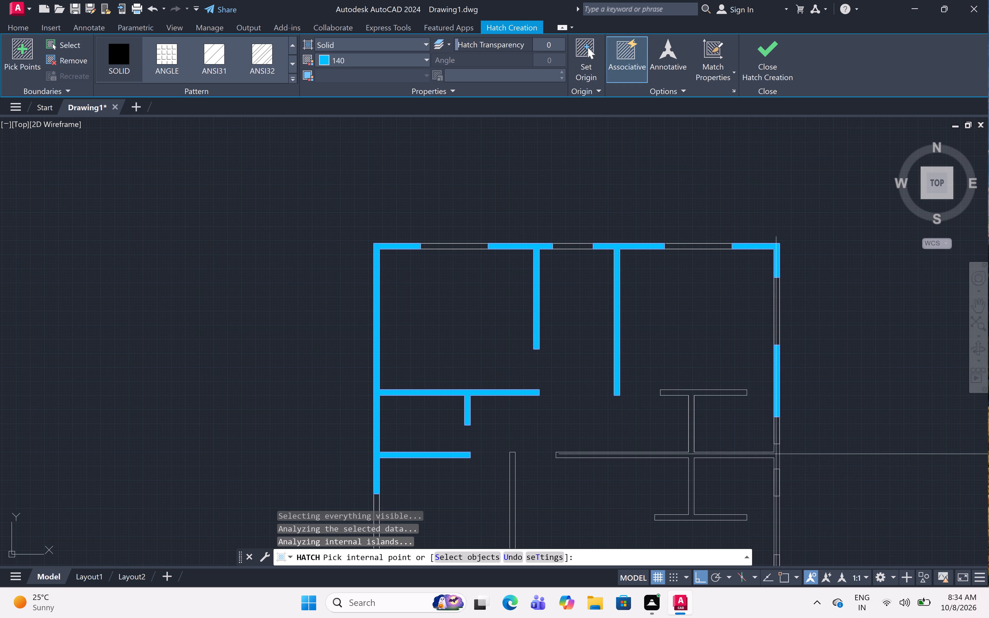
Fill the west-side room's southwest wall corner and the long north-south partition with its adjoining wall stub.
scroll(595, 274, down, 4)
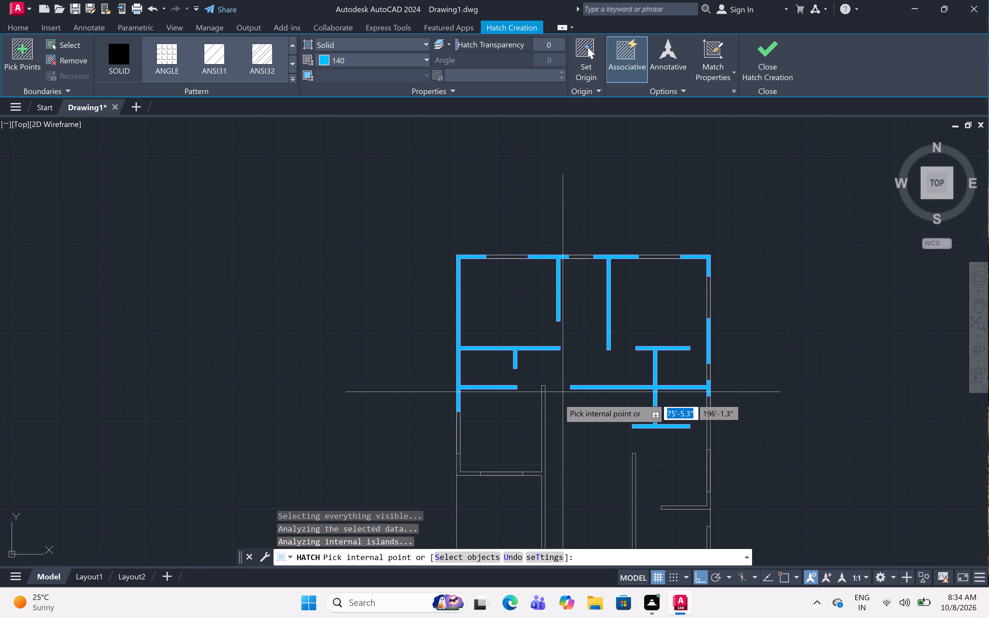
scroll(475, 484, up, 2)
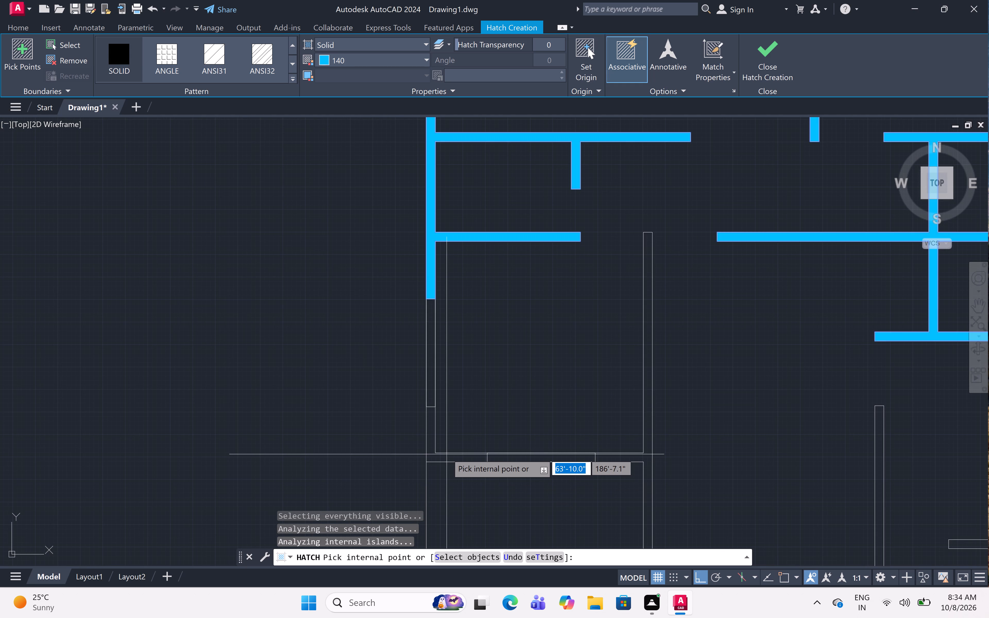
click(445, 454)
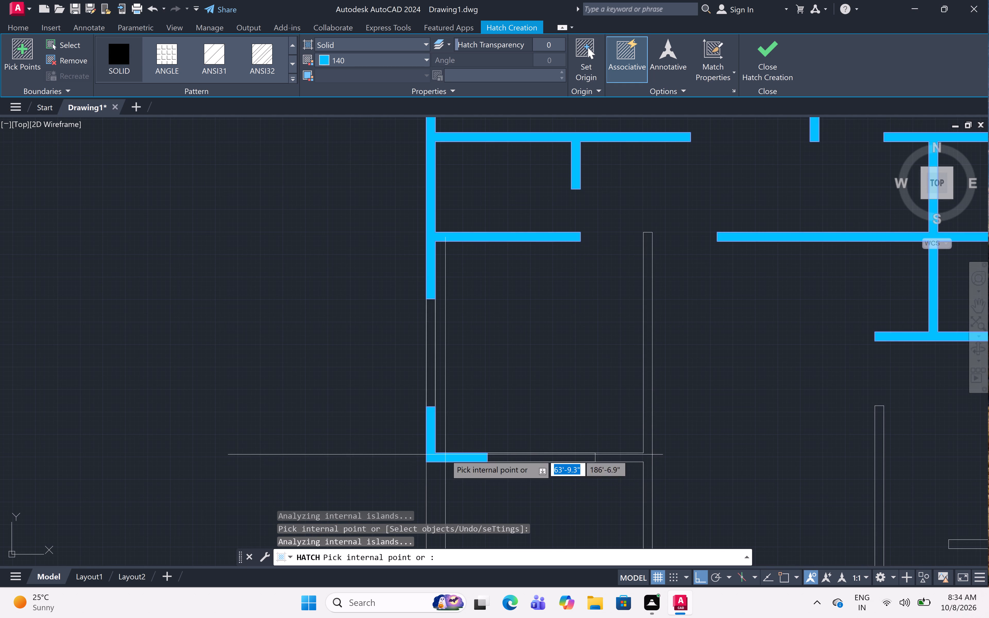
scroll(526, 381, down, 3)
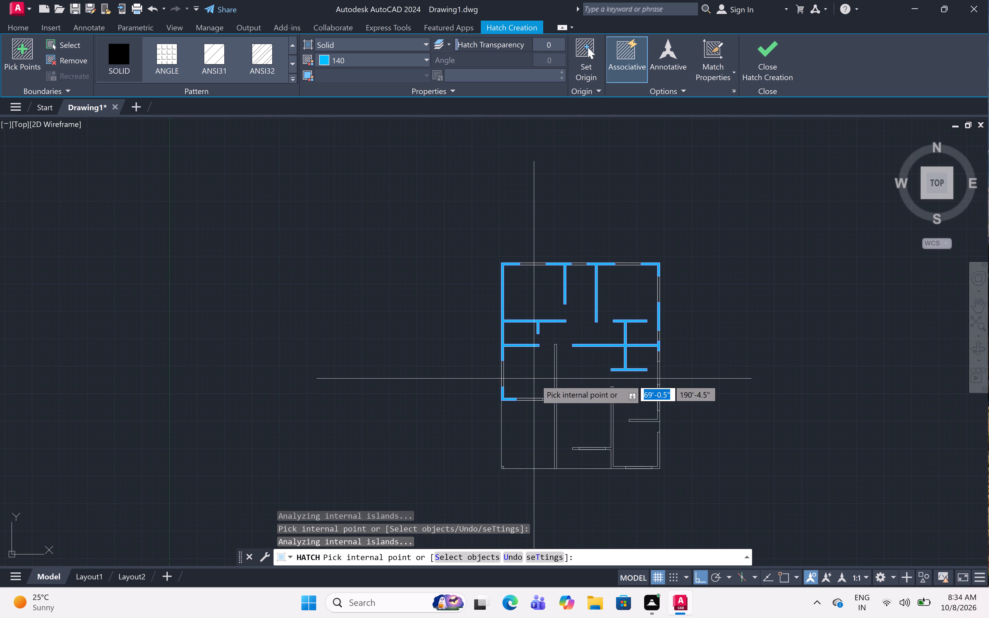
scroll(553, 418, up, 2)
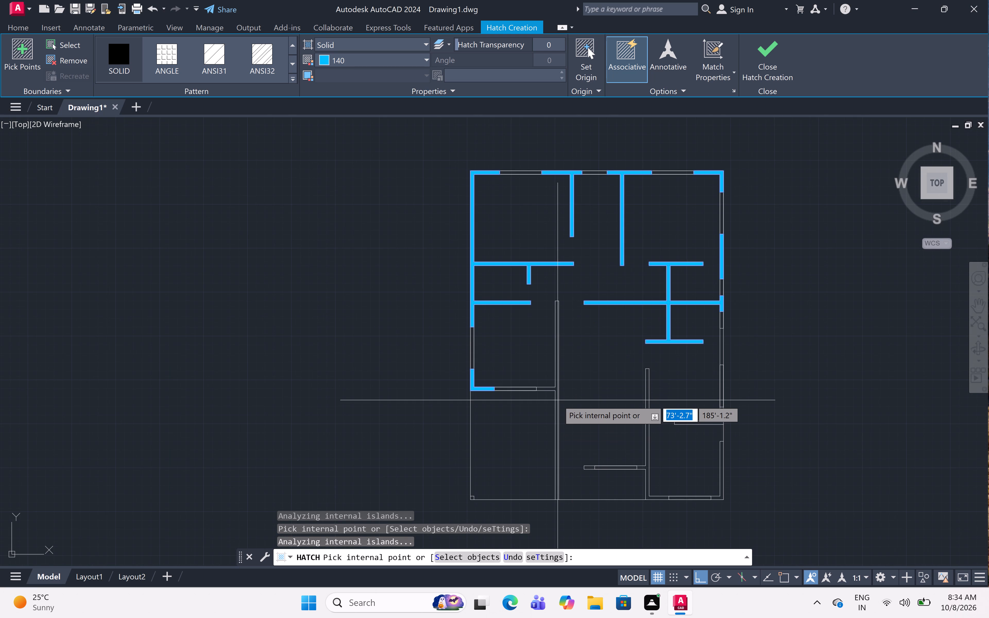
scroll(555, 397, up, 4)
click(560, 355)
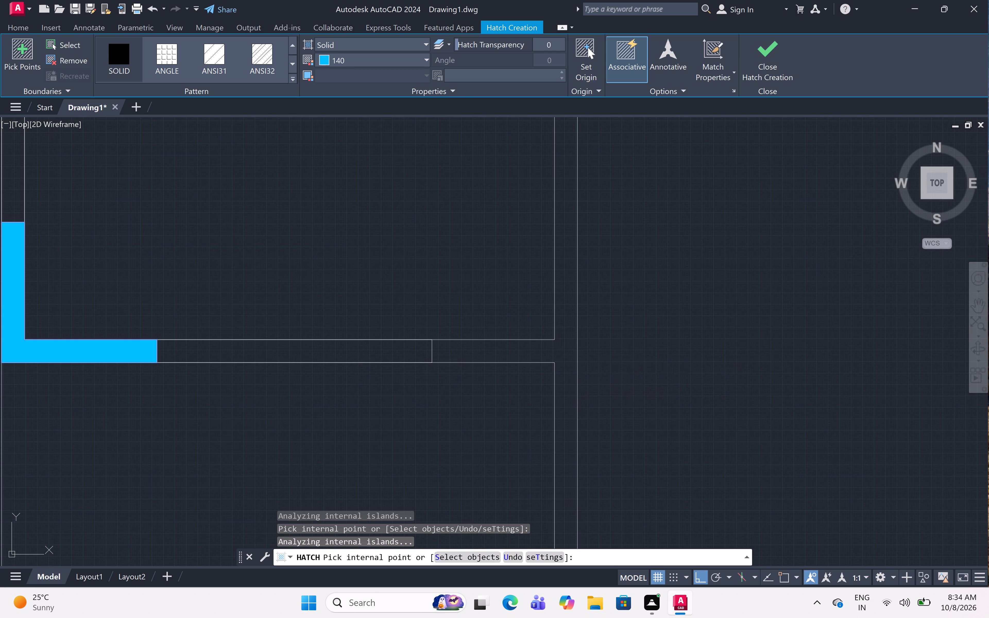
Fill the southeast room's west partition with its connected wall pieces and the free west end of the short windowed wall beside it.
scroll(560, 355, down, 16)
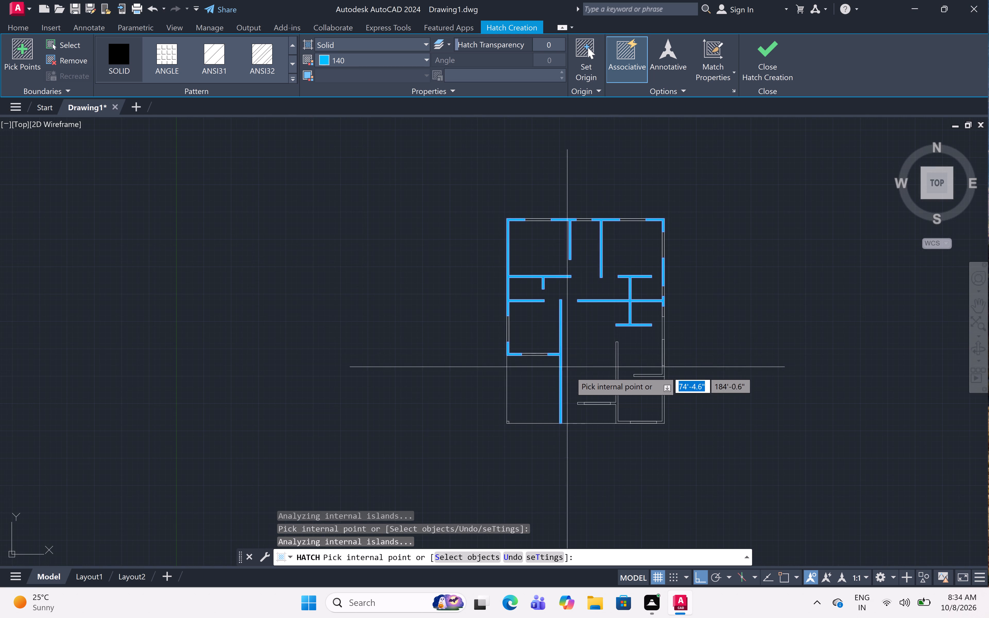
scroll(623, 409, up, 4)
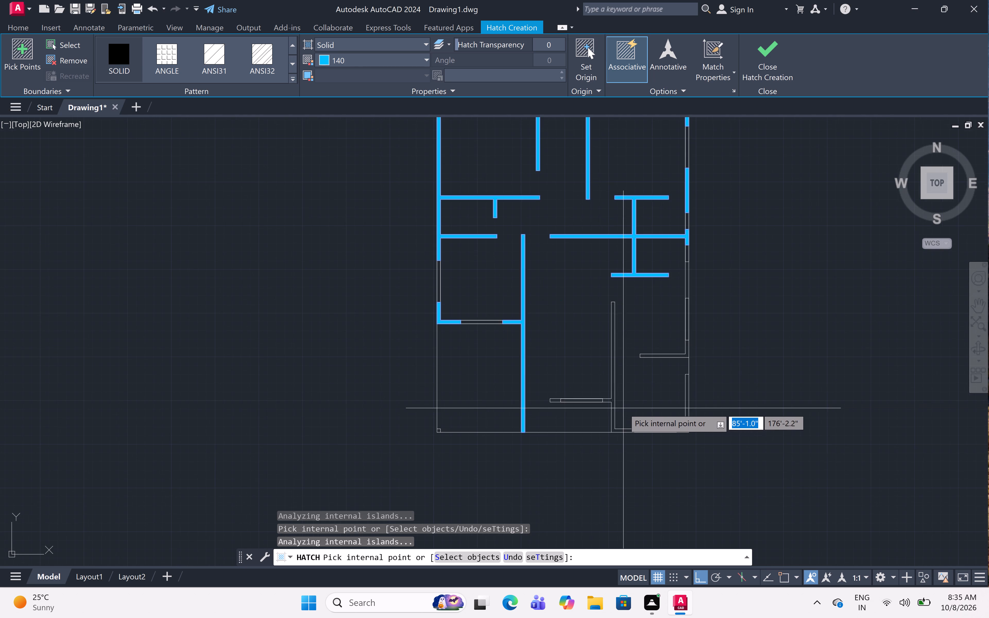
scroll(612, 402, up, 5)
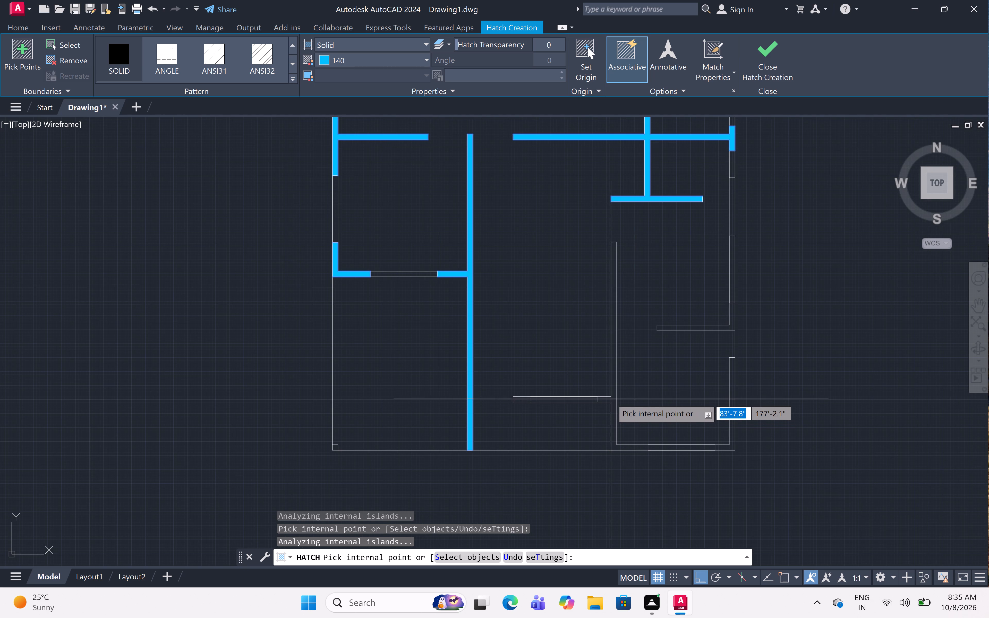
click(611, 399)
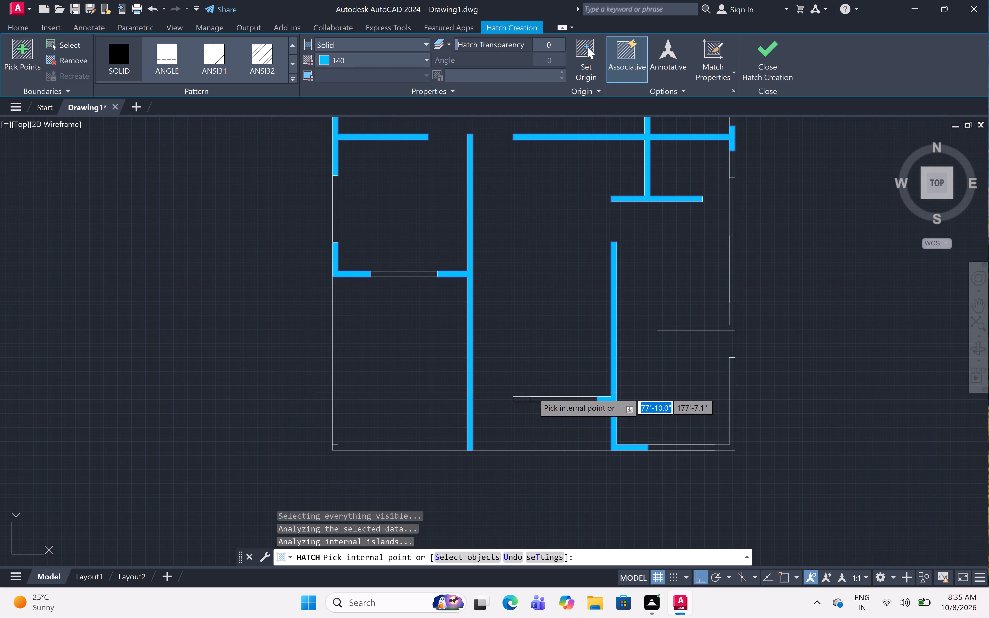
scroll(526, 402, up, 4)
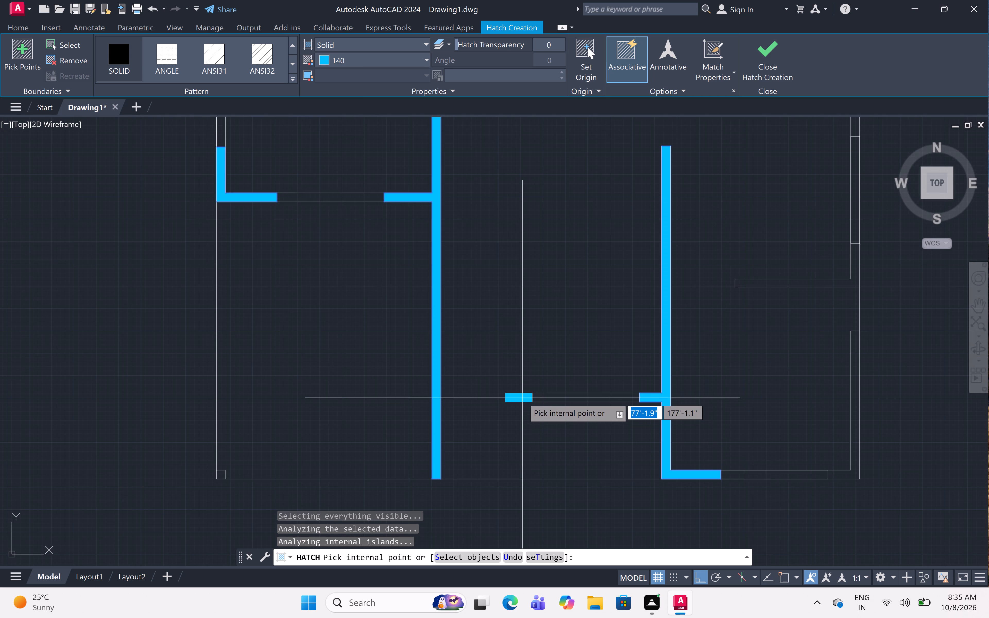
click(522, 397)
Fill the plan's southeast corner walls and the east wall segment joined to the southeast room's short partition.
scroll(522, 397, down, 5)
scroll(546, 394, up, 4)
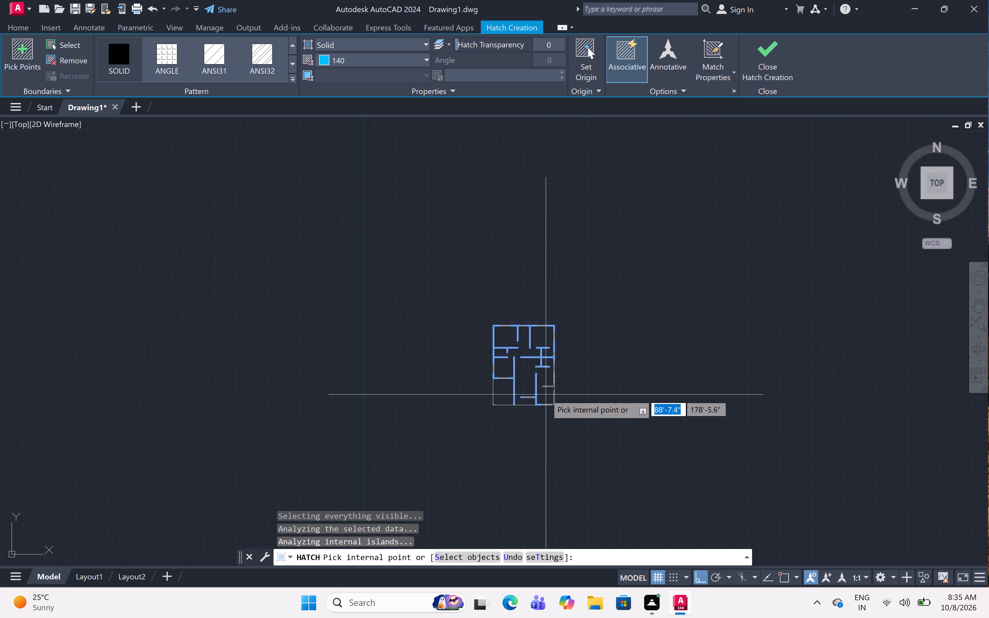
scroll(548, 404, up, 5)
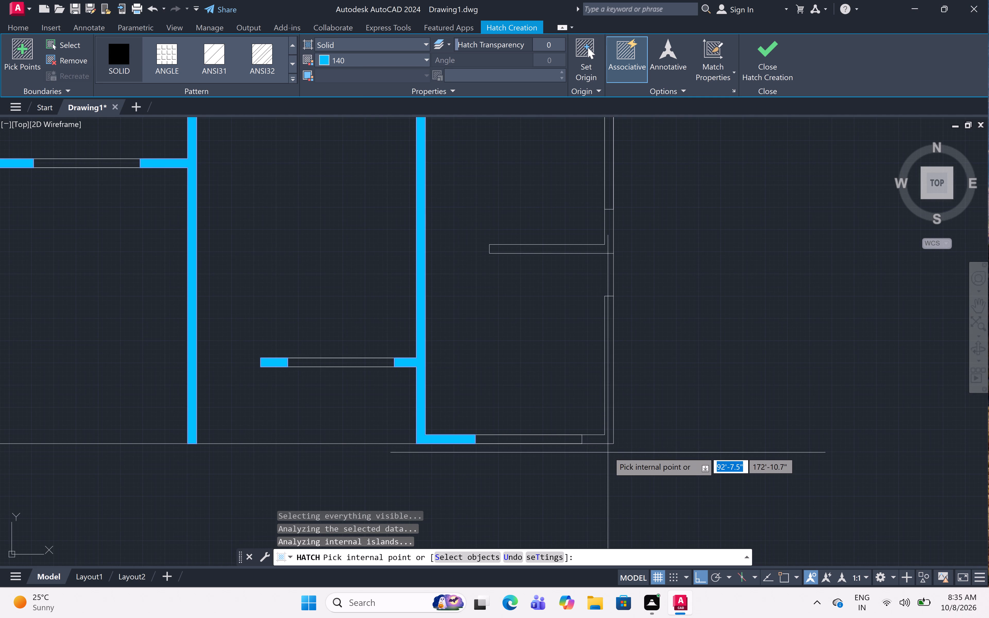
click(605, 441)
scroll(605, 441, down, 4)
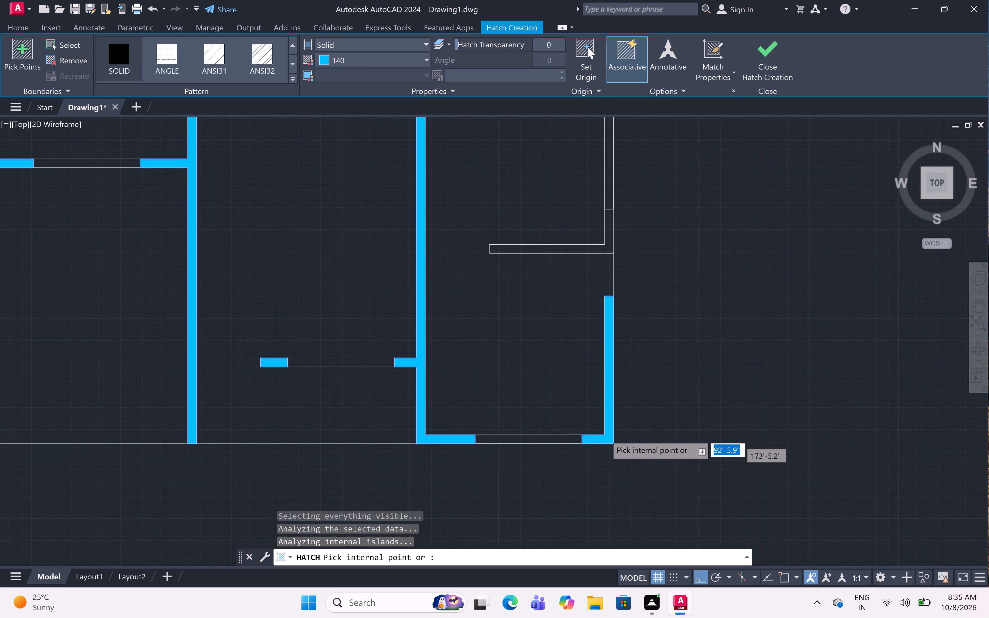
scroll(608, 301, up, 4)
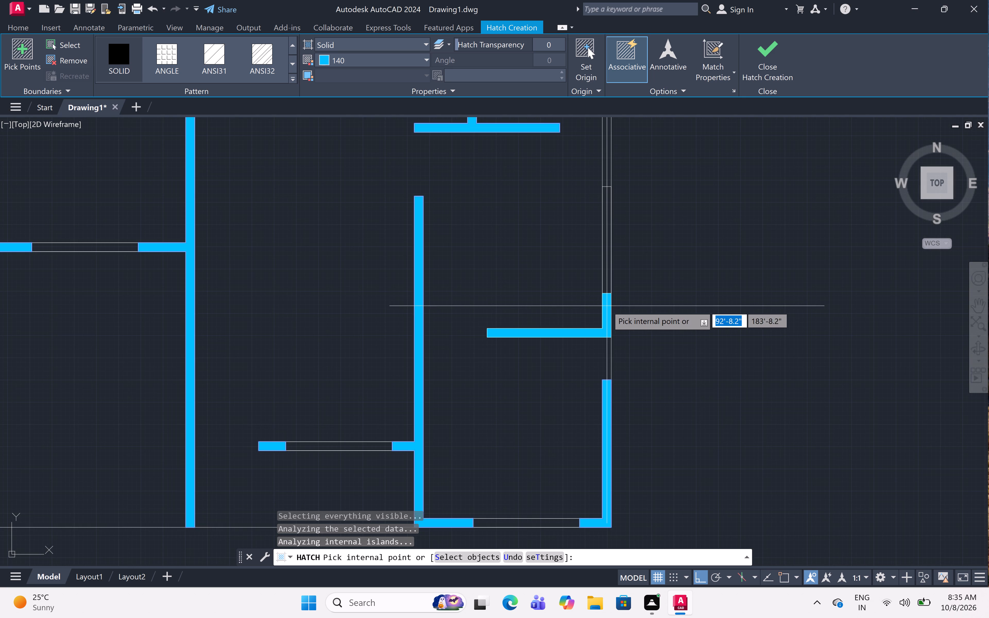
click(607, 307)
Fill the east wall segment between the two lower windows and finish the hatch.
scroll(608, 308, down, 4)
scroll(609, 273, up, 3)
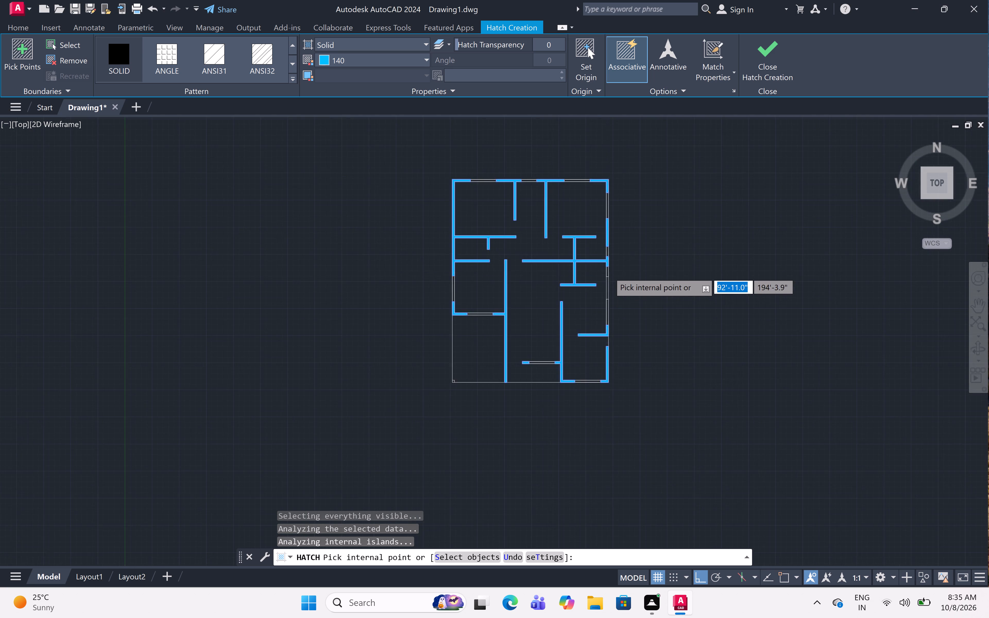
scroll(606, 304, up, 2)
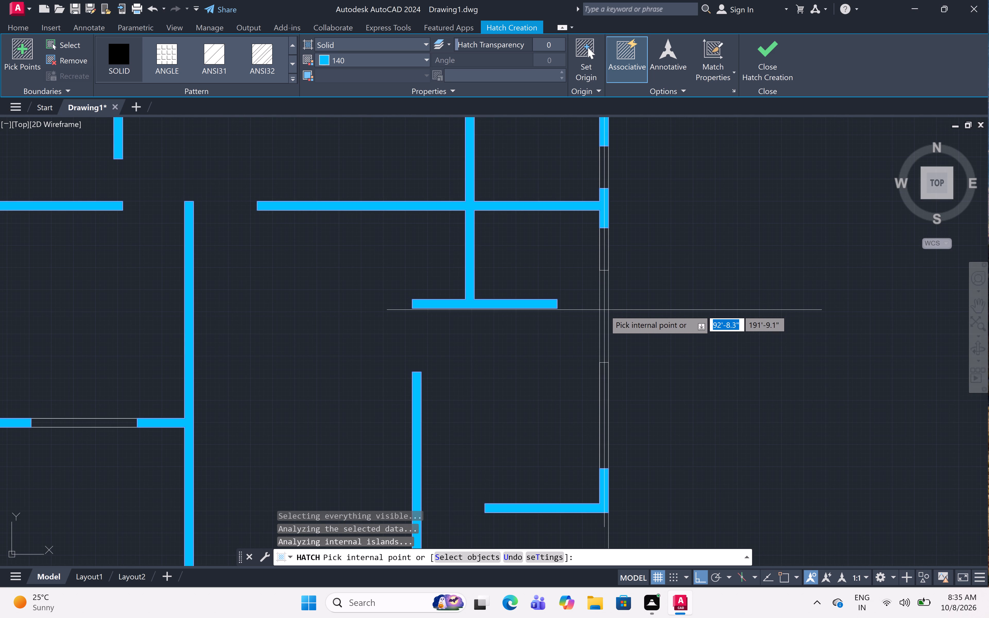
click(604, 310)
scroll(604, 226, down, 2)
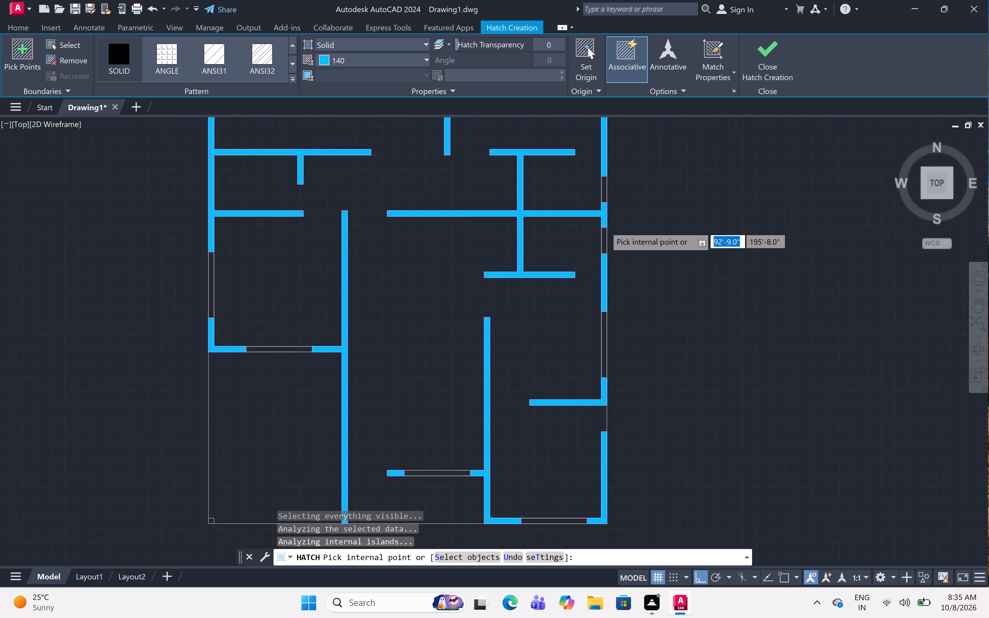
scroll(653, 233, down, 1)
middle_drag(653, 233, 654, 288)
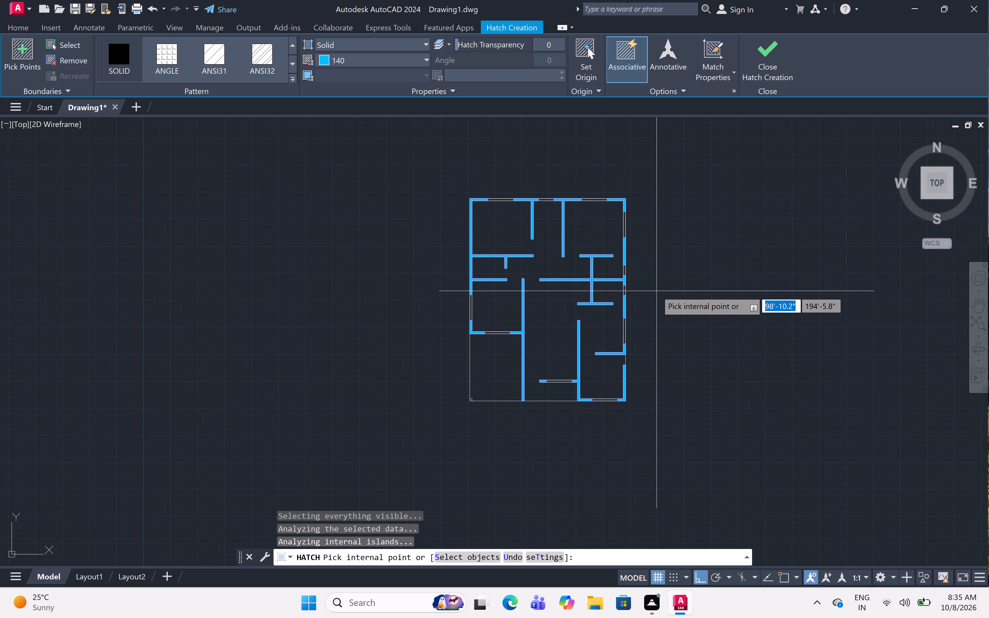
key(Escape)
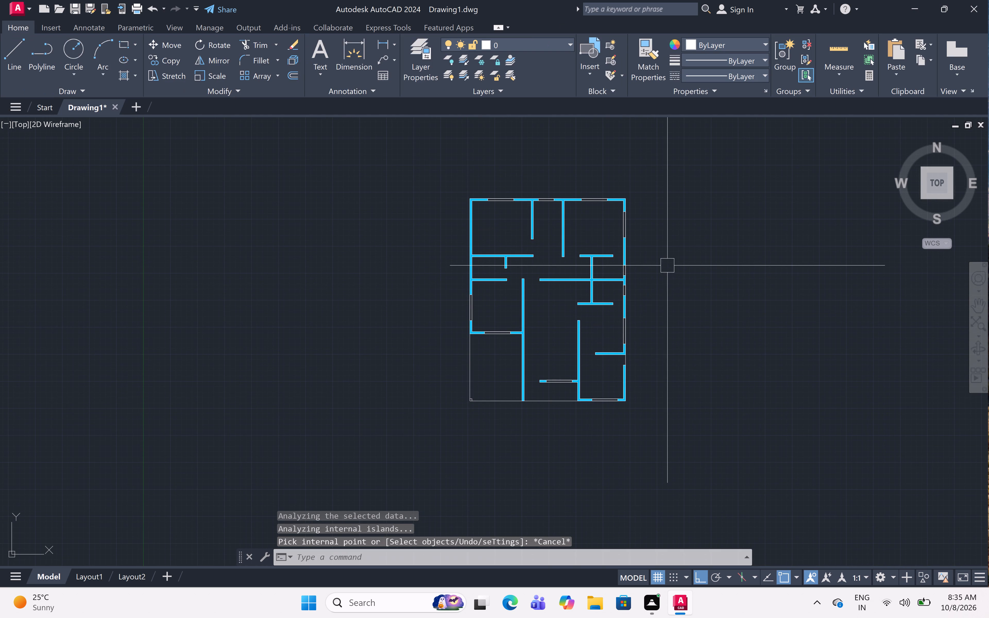
Draw a line 3' south from the north wall along the short north partition, continuing east across to the facing partition.
middle_drag(667, 265, 673, 288)
scroll(517, 250, up, 3)
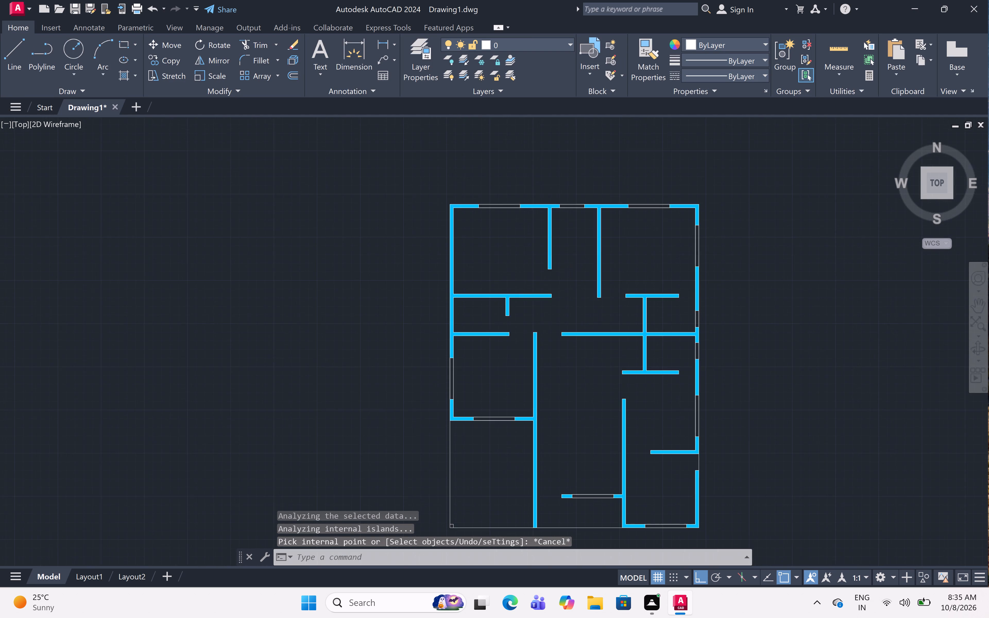
scroll(518, 249, up, 1)
scroll(518, 249, down, 2)
middle_drag(518, 248, 527, 279)
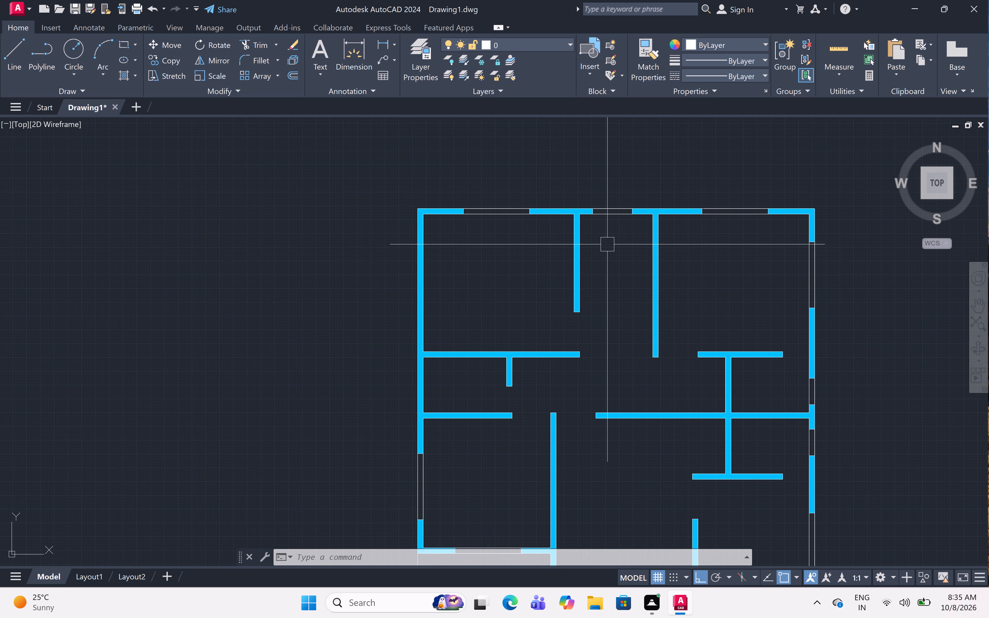
scroll(623, 237, up, 3)
scroll(623, 236, down, 1)
text(ll)
key(space)
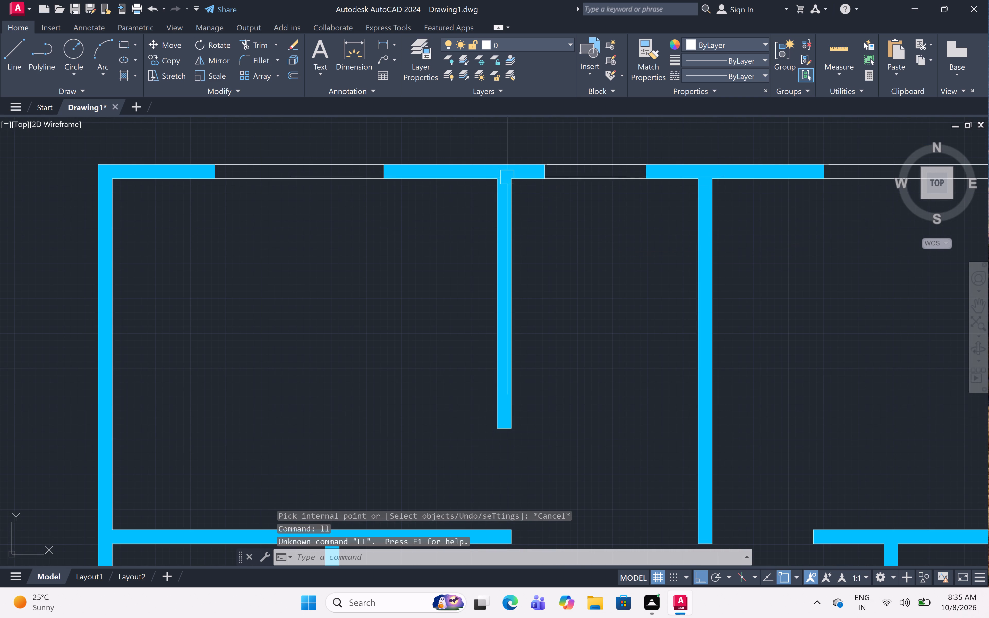
key(Escape)
text(l)
key(space)
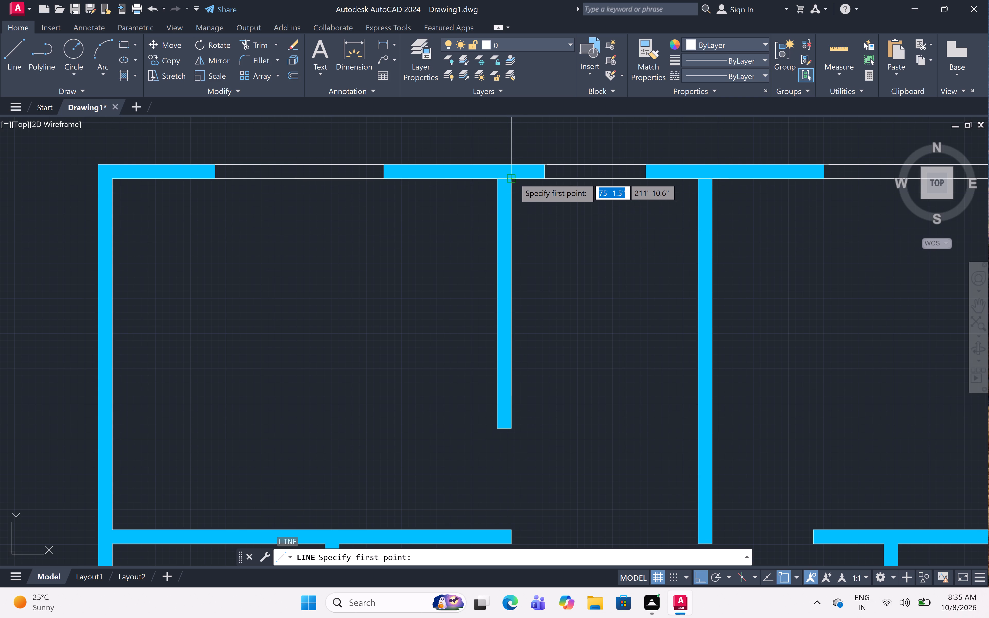
click(514, 178)
text(3')
key(space)
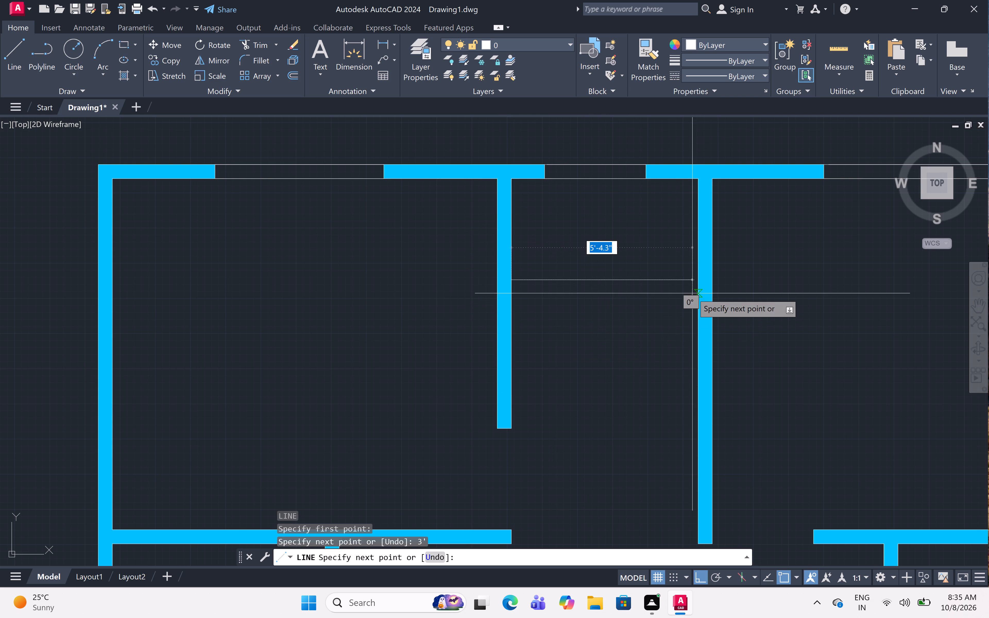
click(696, 281)
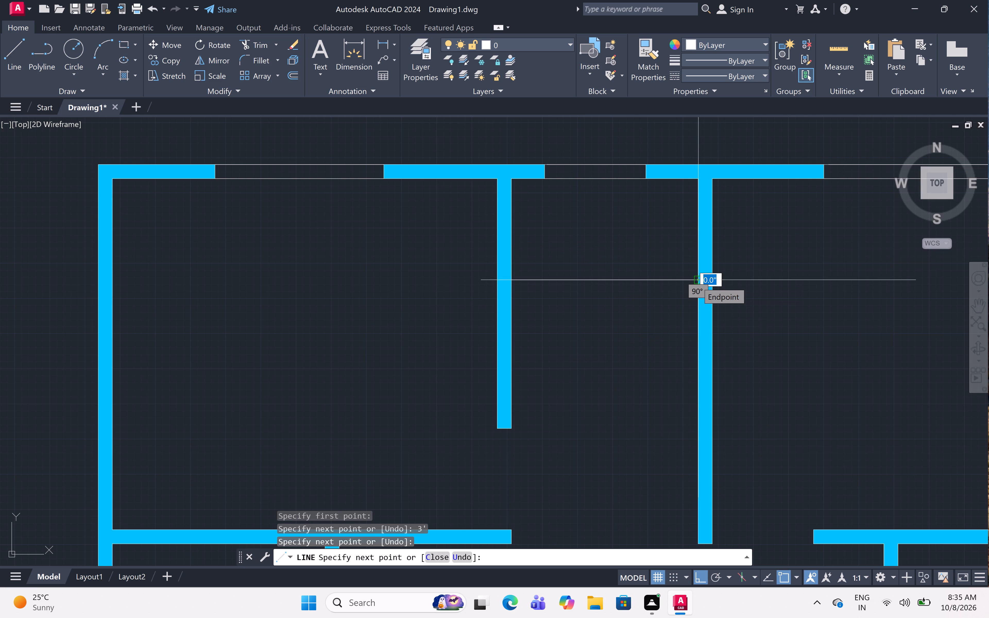
key(Escape)
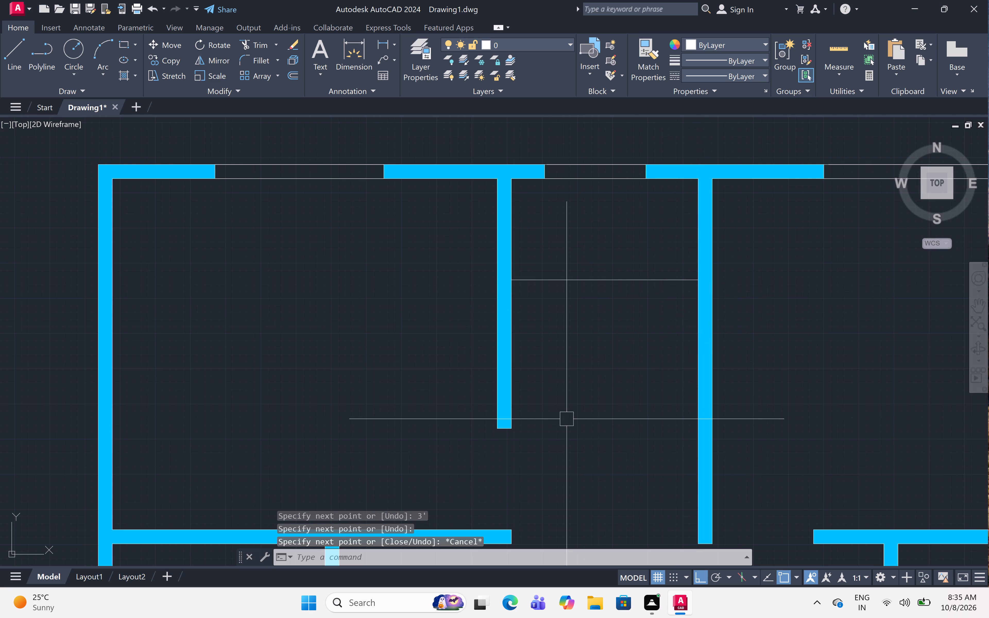
Offset the stair's first tread line southward at 10" spacing to add five treads, reaching the short partition's free end.
text(off)
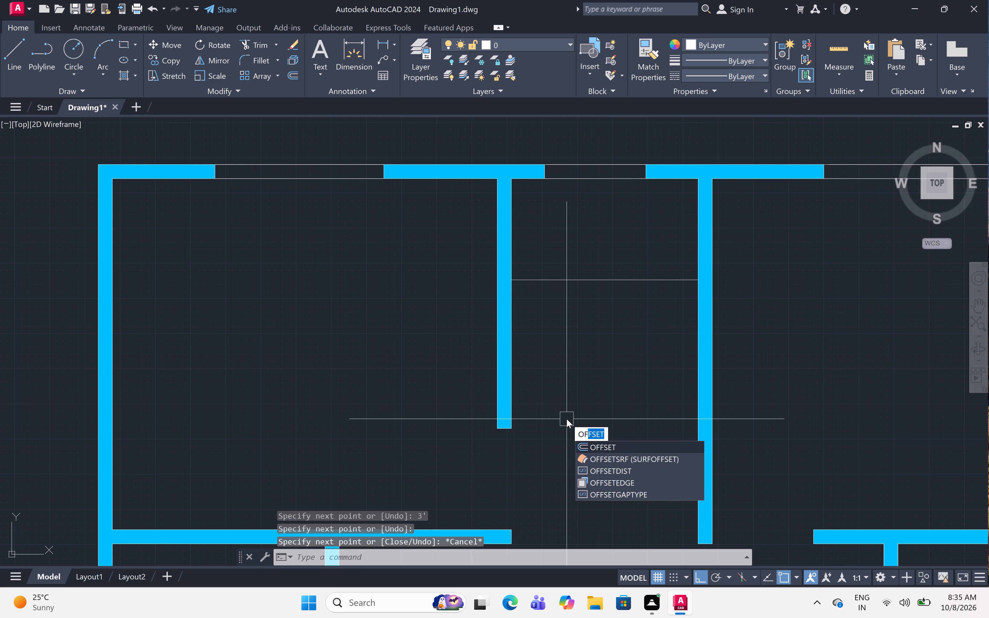
key(space)
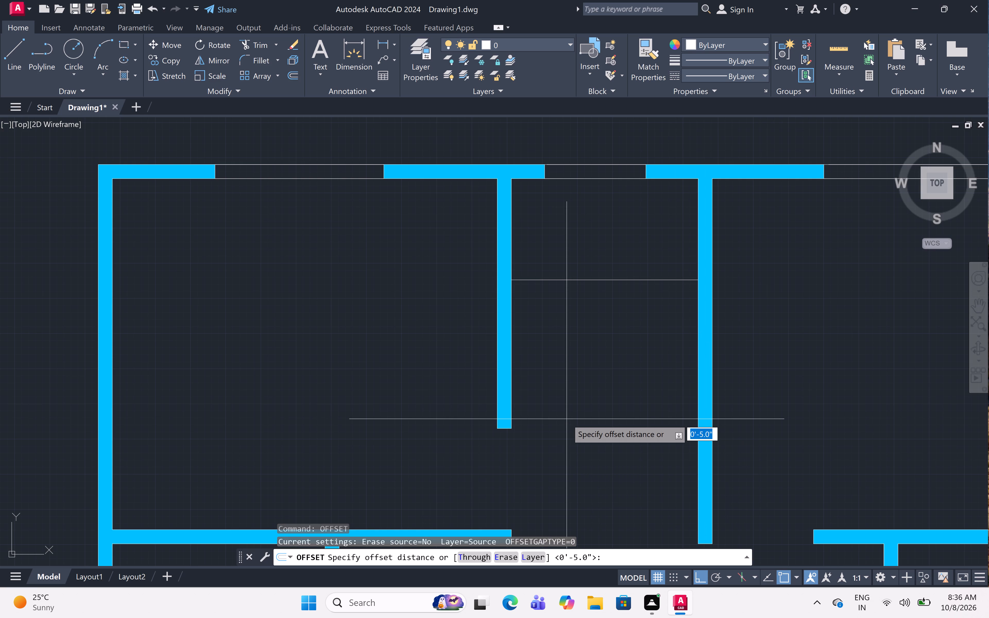
text(10")
key(space)
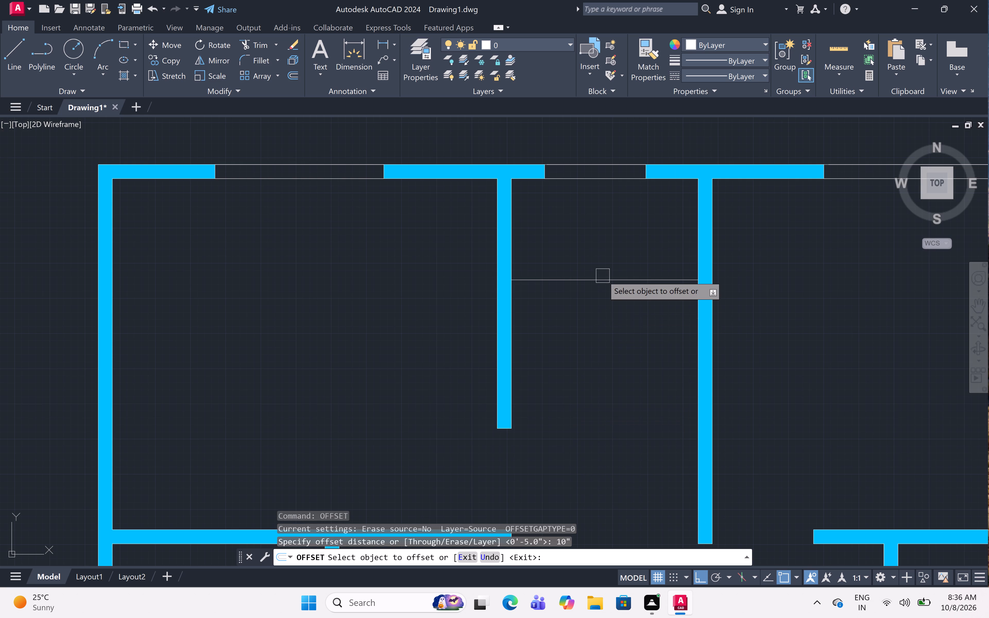
click(603, 276)
click(606, 347)
click(603, 303)
click(603, 362)
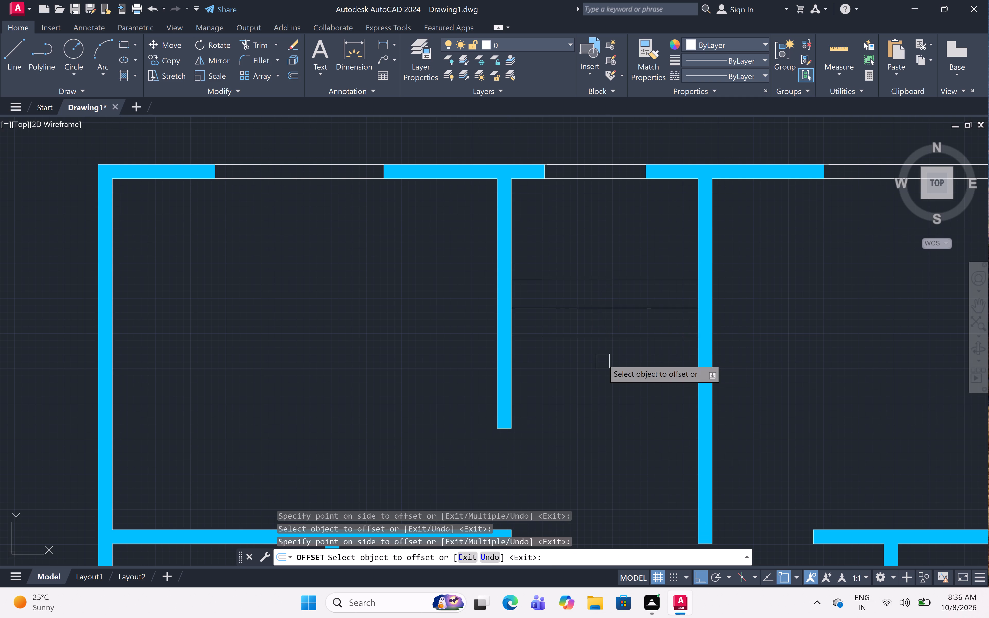
click(599, 335)
click(600, 392)
click(601, 346)
click(601, 363)
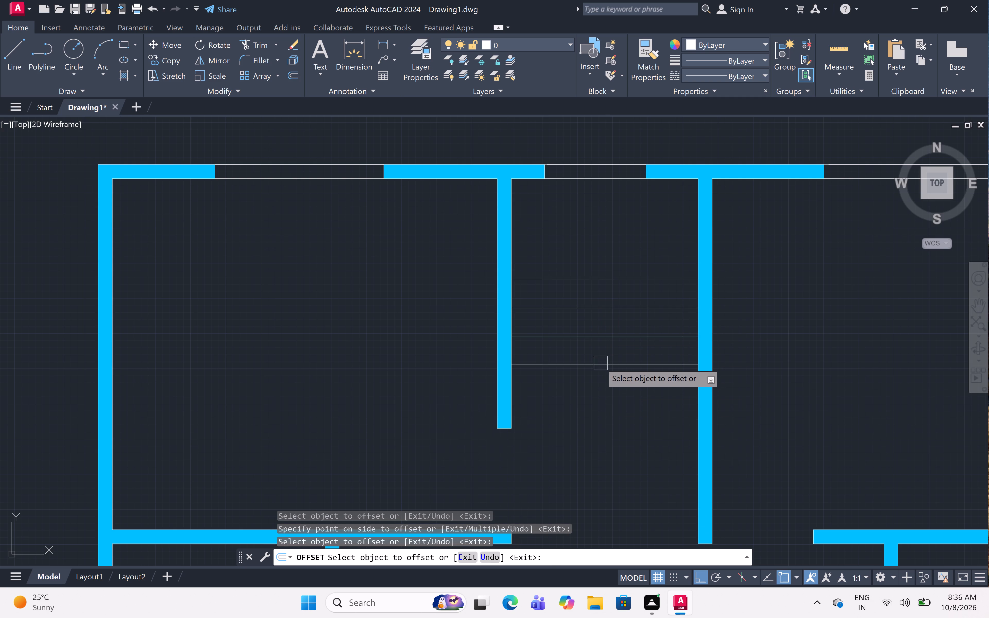
click(601, 395)
click(600, 390)
click(595, 420)
click(596, 411)
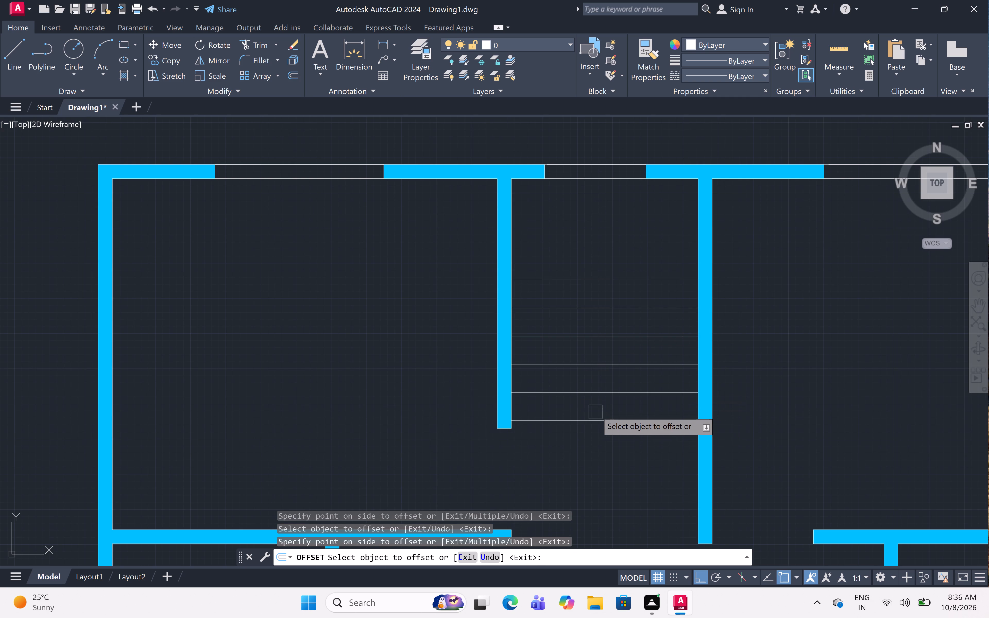
Offset three more stair treads southward at 10" spacing, past the short partition's free end.
click(597, 419)
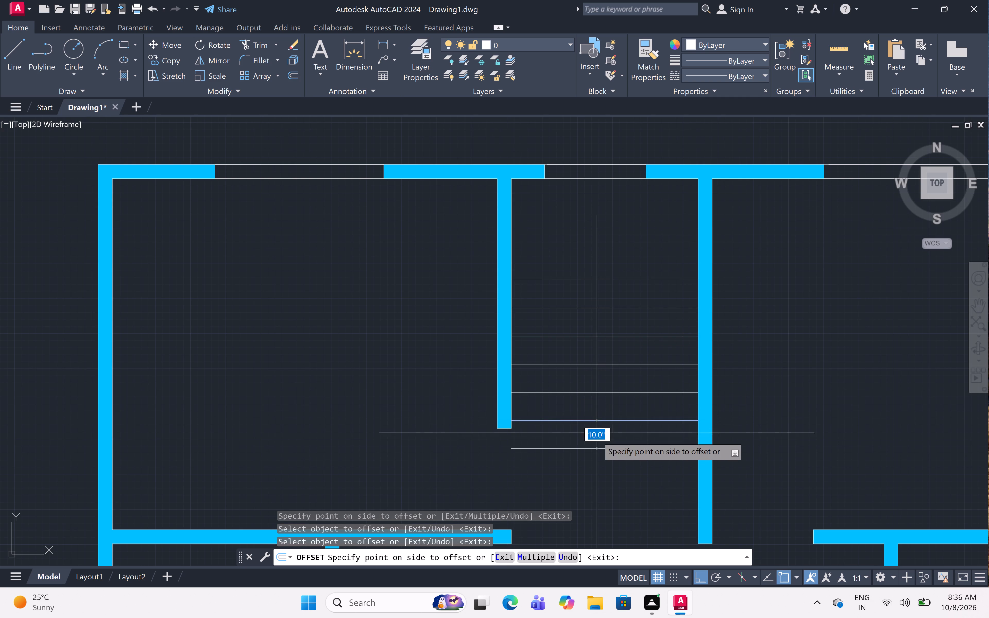
click(600, 466)
click(601, 447)
click(599, 476)
click(599, 467)
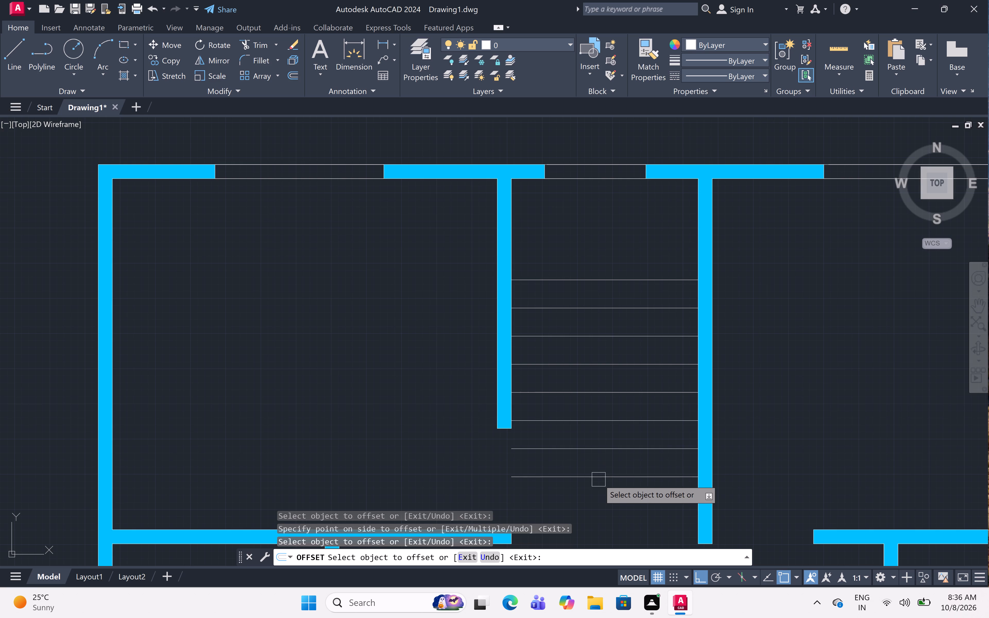
click(599, 476)
click(596, 541)
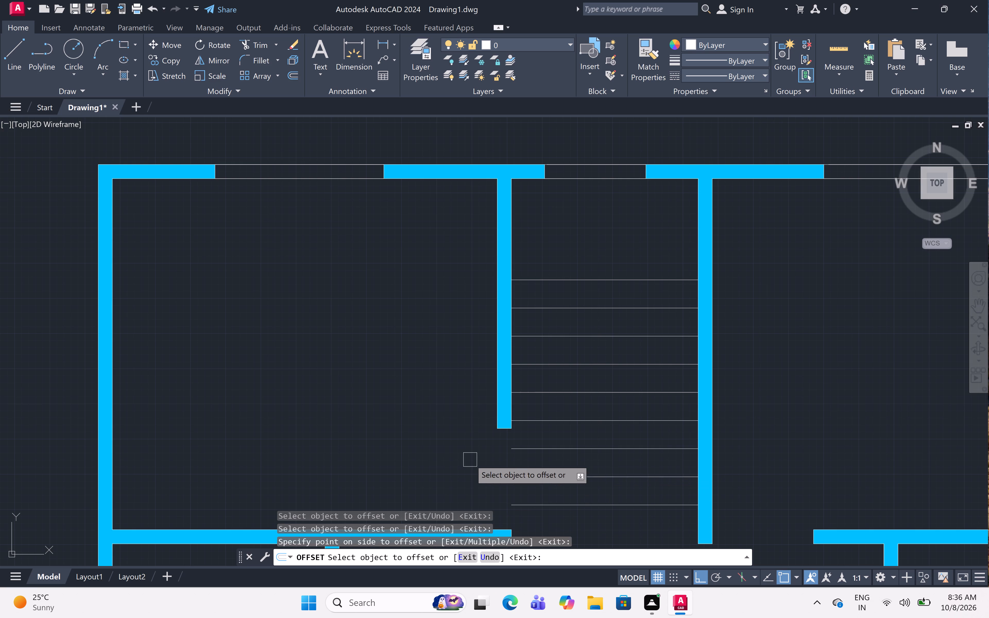
middle_drag(457, 465, 471, 400)
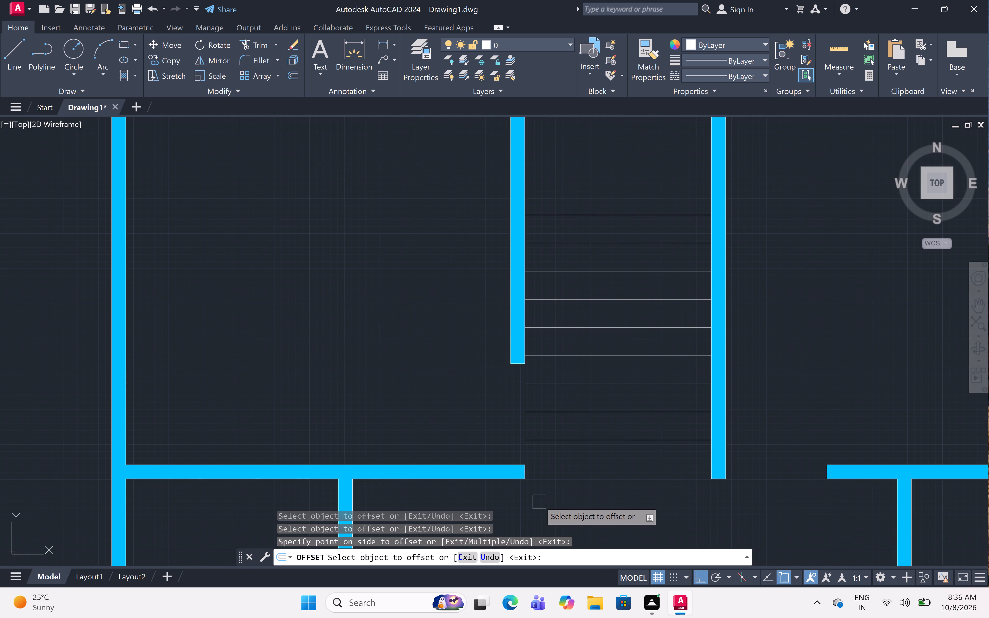
key(Escape)
Draw the stair's centre line from the midpoint of the northernmost tread to the midpoint of the southernmost tread.
text(l)
key(space)
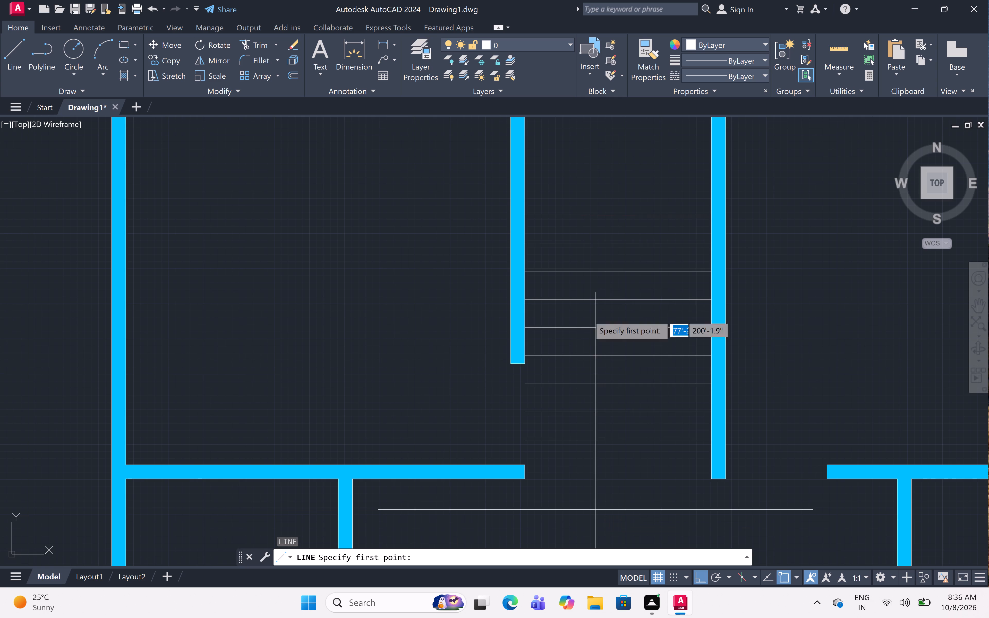
click(619, 216)
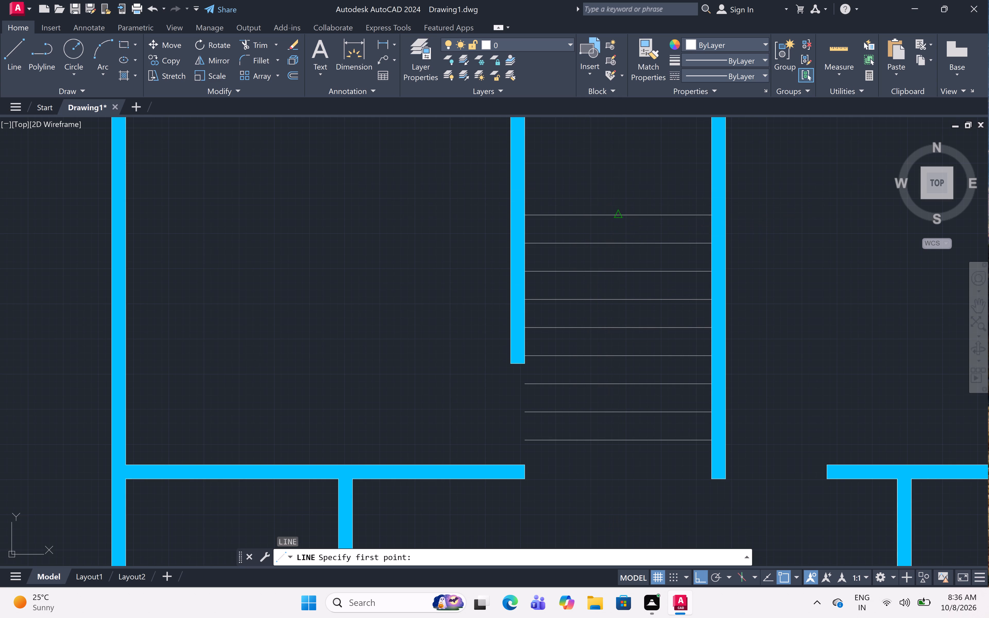
click(621, 441)
key(Escape)
Trim away the western halves of the three southernmost stair treads at the centre line.
text(tr)
key(space)
click(561, 381)
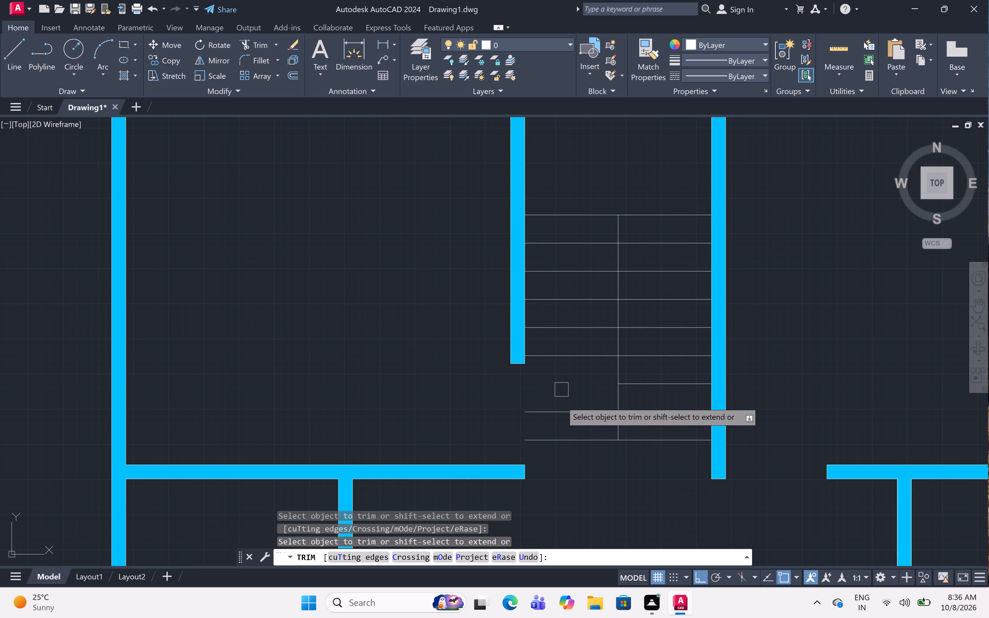
click(564, 411)
click(565, 434)
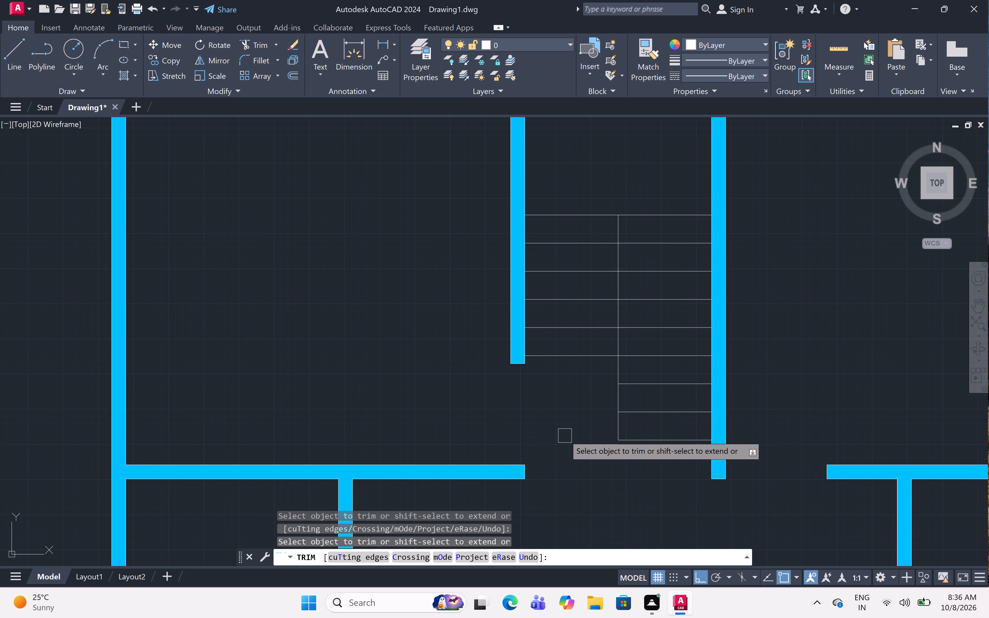
middle_drag(700, 474, 657, 459)
scroll(657, 459, up, 1)
key(Escape)
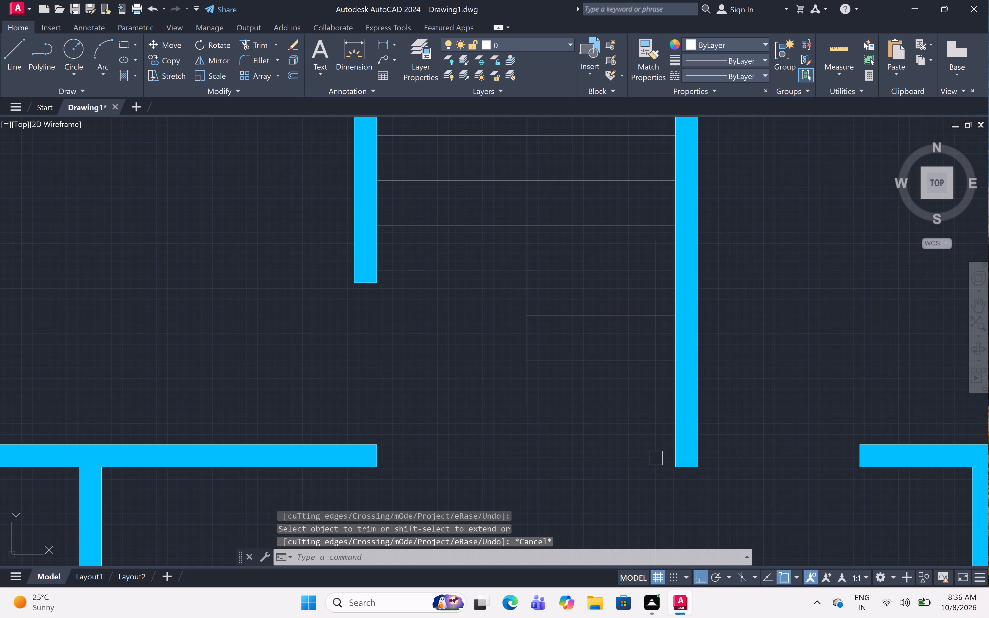
Draw a 1'-8" direction line between the midpoints of the third-lowest and lowest treads in the stair's eastern flight.
text(l)
key(space)
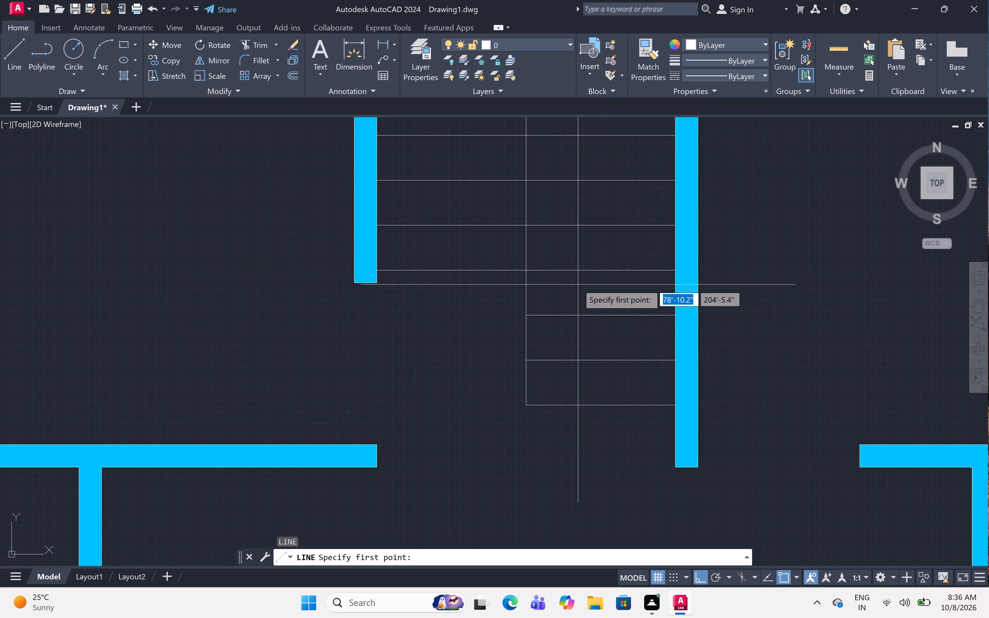
click(602, 315)
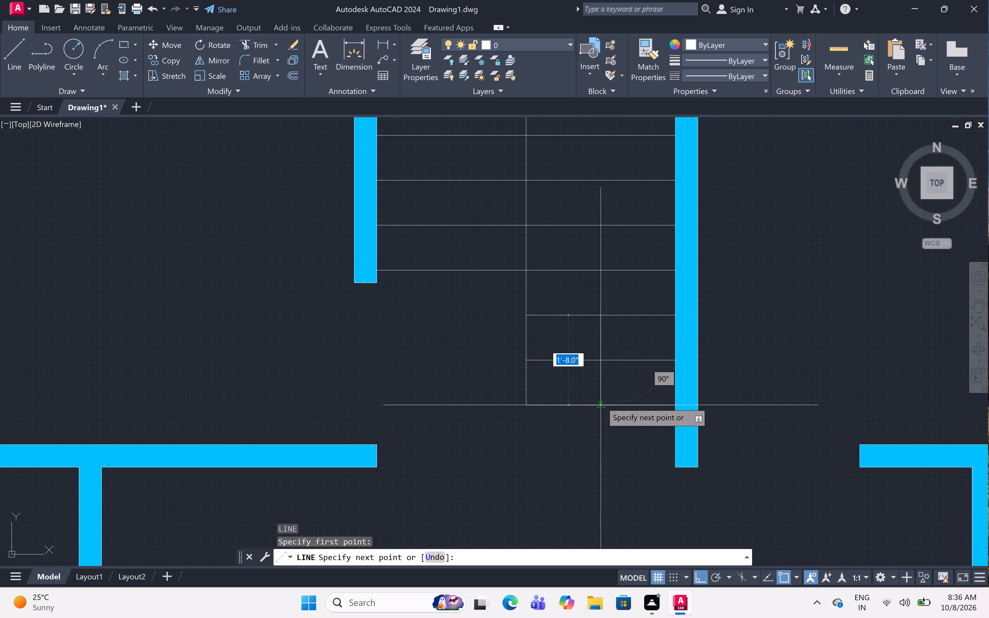
click(601, 402)
key(Escape)
Draw the arrowhead's base line from the direction line's north end, going 4" east and then 8" back west.
scroll(608, 337, up, 1)
scroll(592, 261, up, 1)
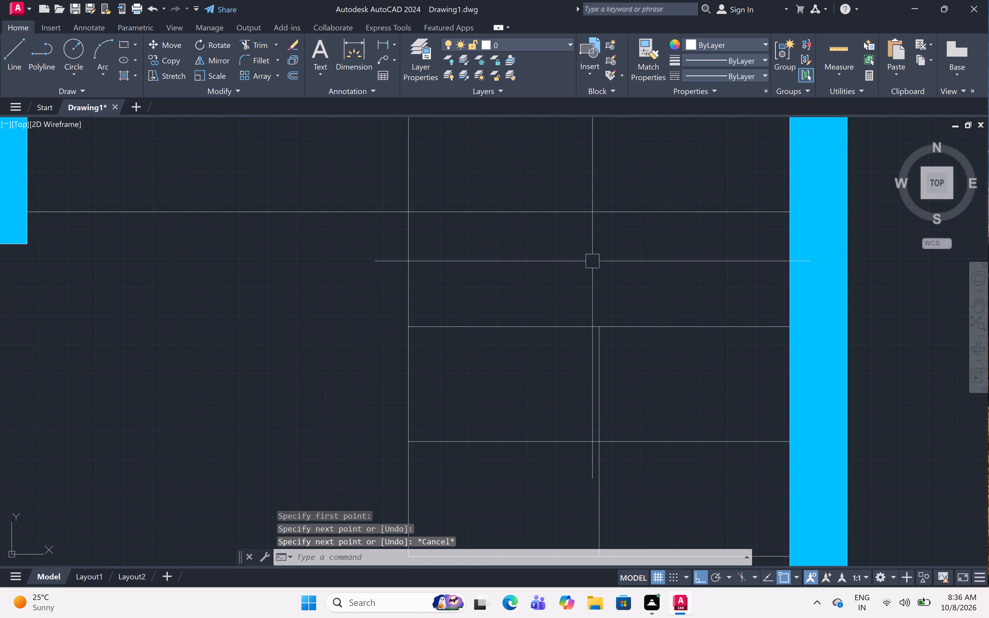
middle_drag(593, 260, 597, 298)
text(l)
key(space)
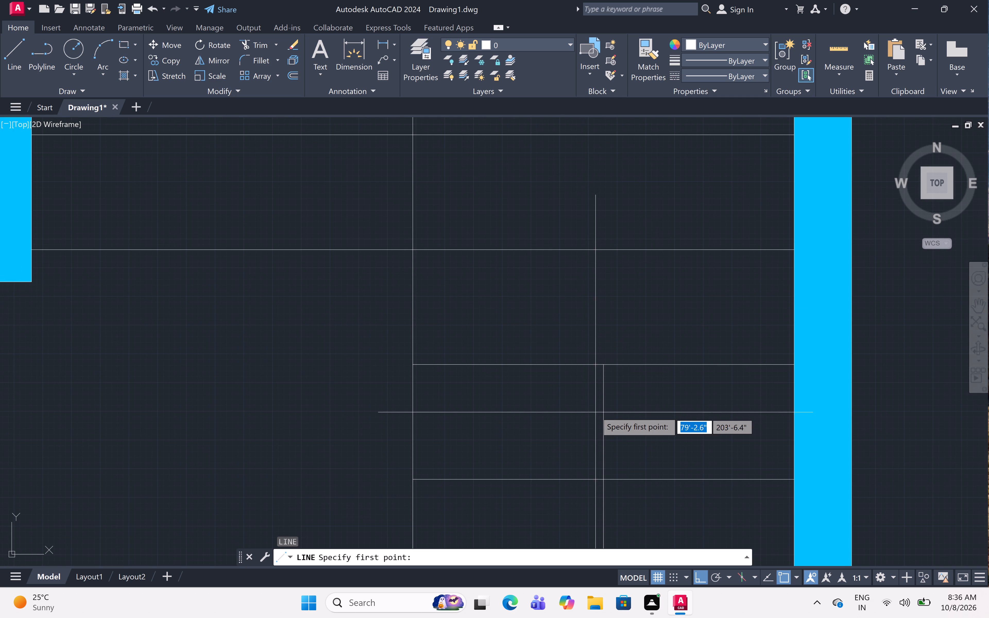
click(603, 363)
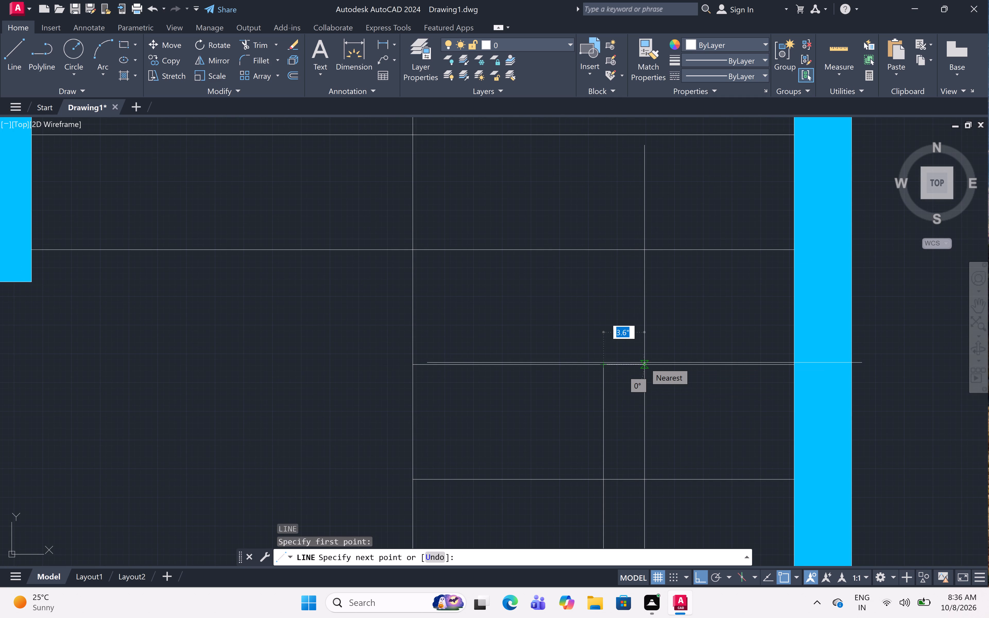
key(4)
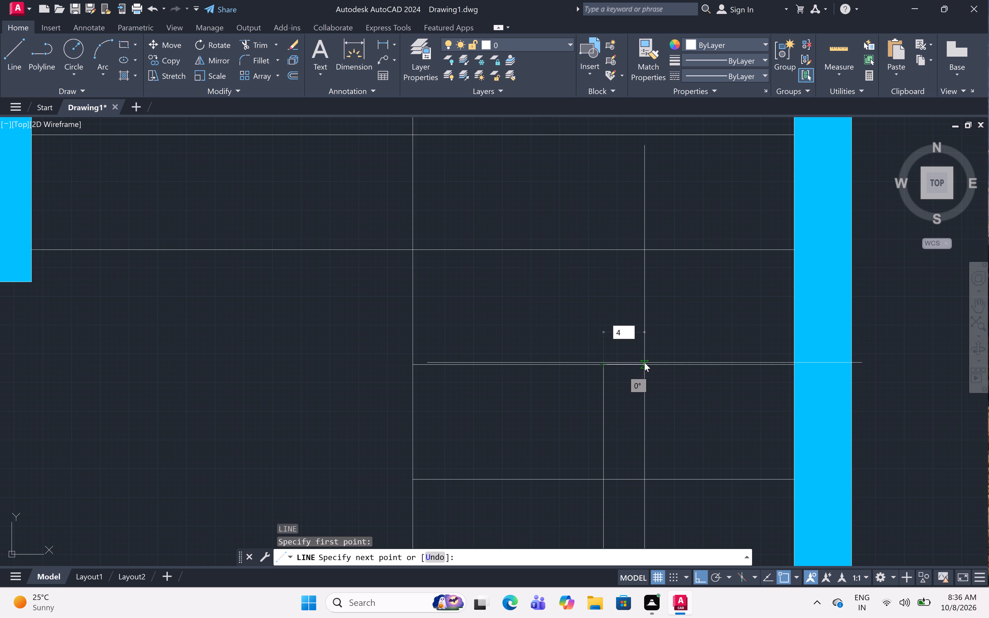
text(")
key(space)
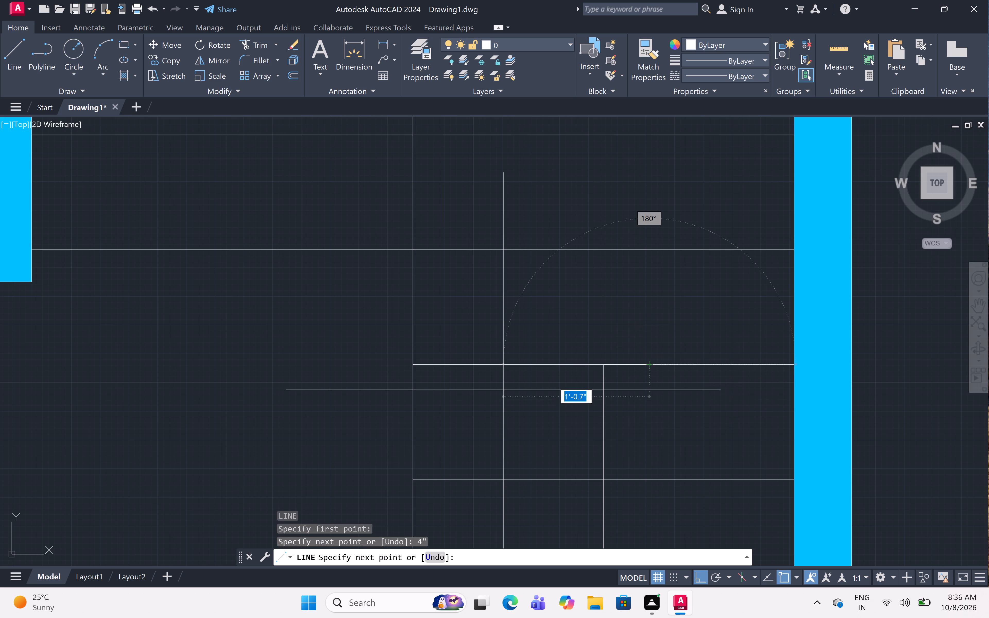
key(8)
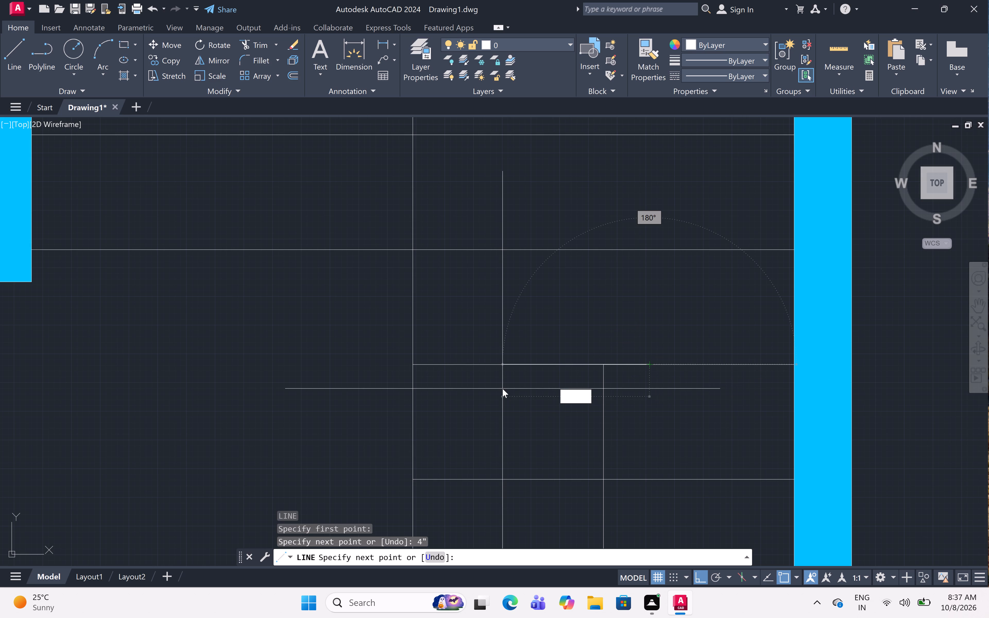
text(")
key(space)
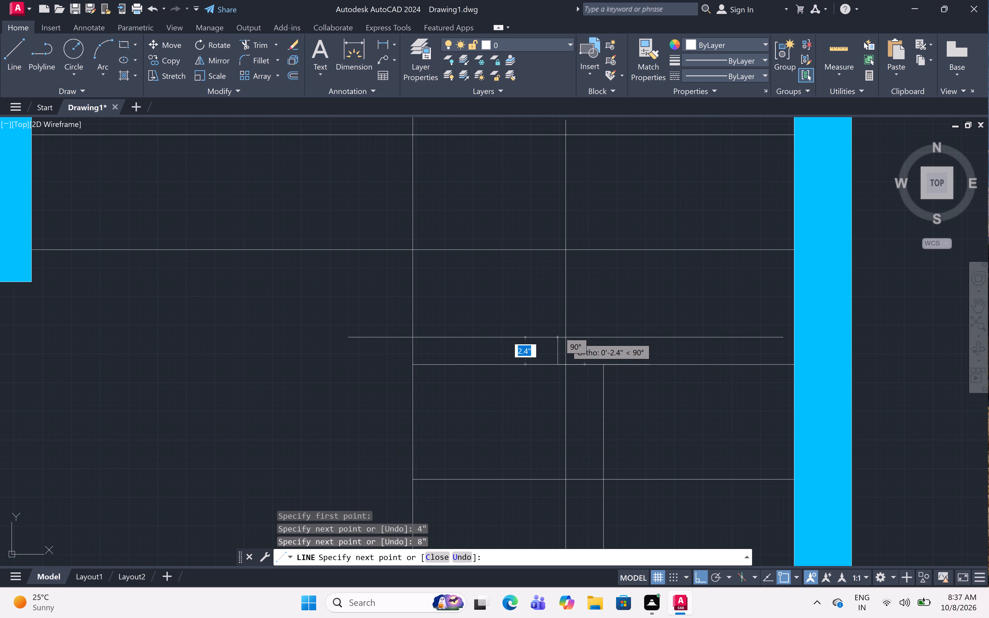
key(space)
Draw a 5" construction line north from the direction line's upper end to locate the arrowhead's tip.
key(space)
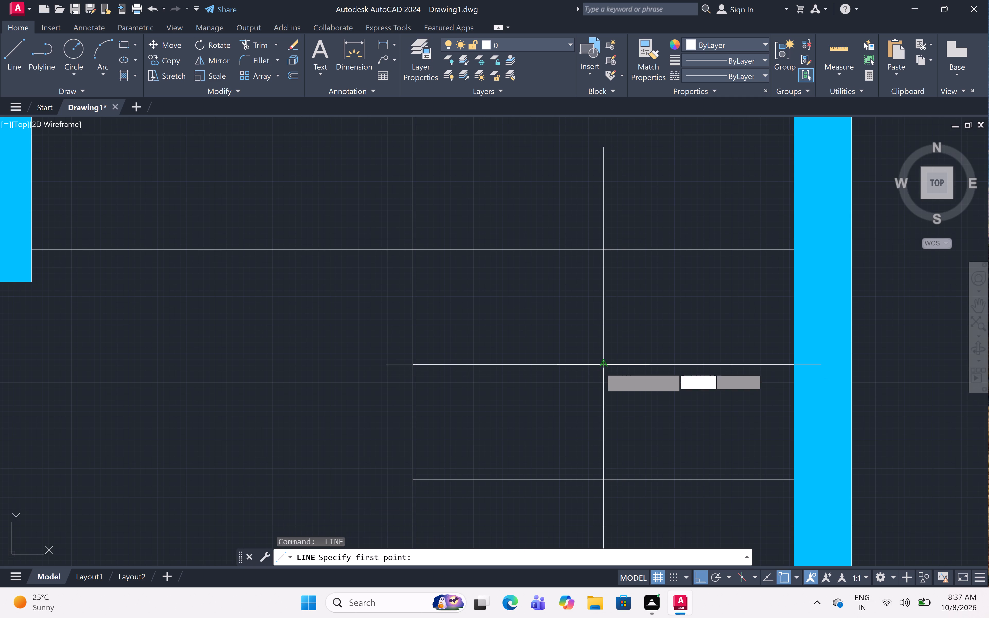
click(603, 365)
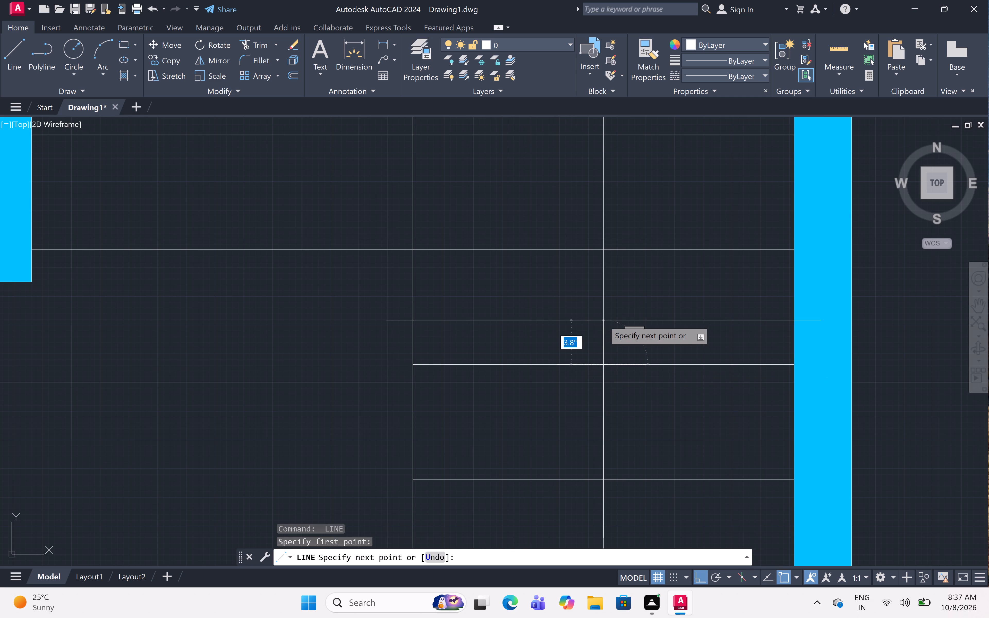
key(5)
text(")
key(space)
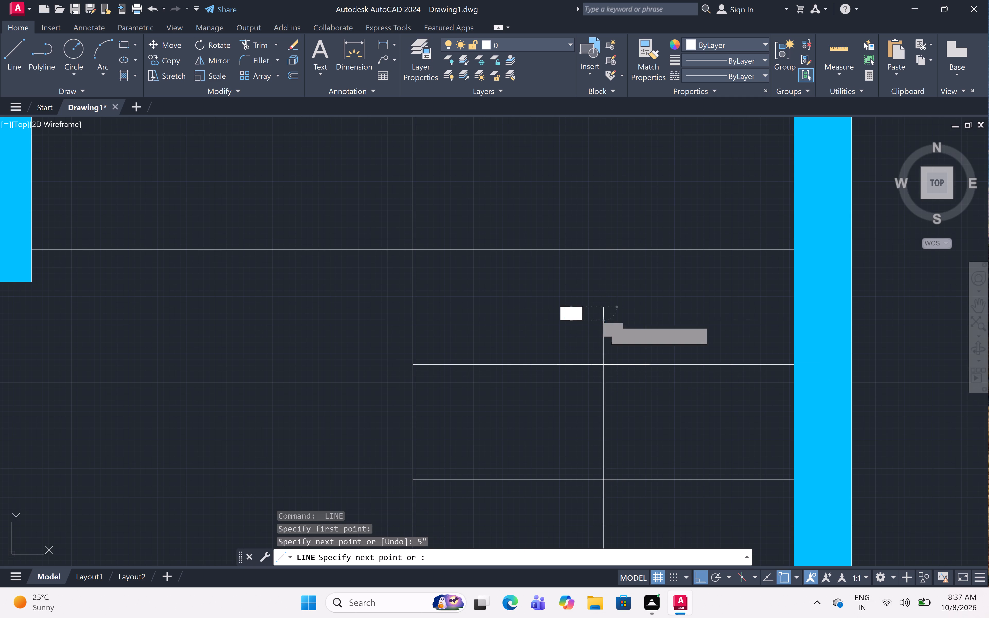
click(602, 365)
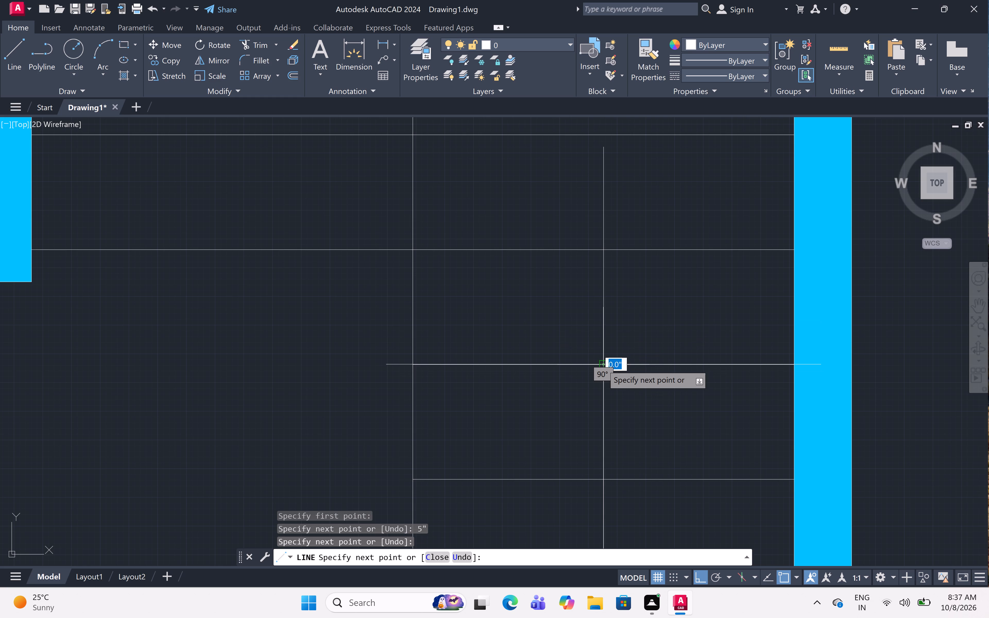
key(space)
With Ortho off, draw the arrowhead's two sloping sides from the tip to the west and east ends of its base.
text(l)
key(space)
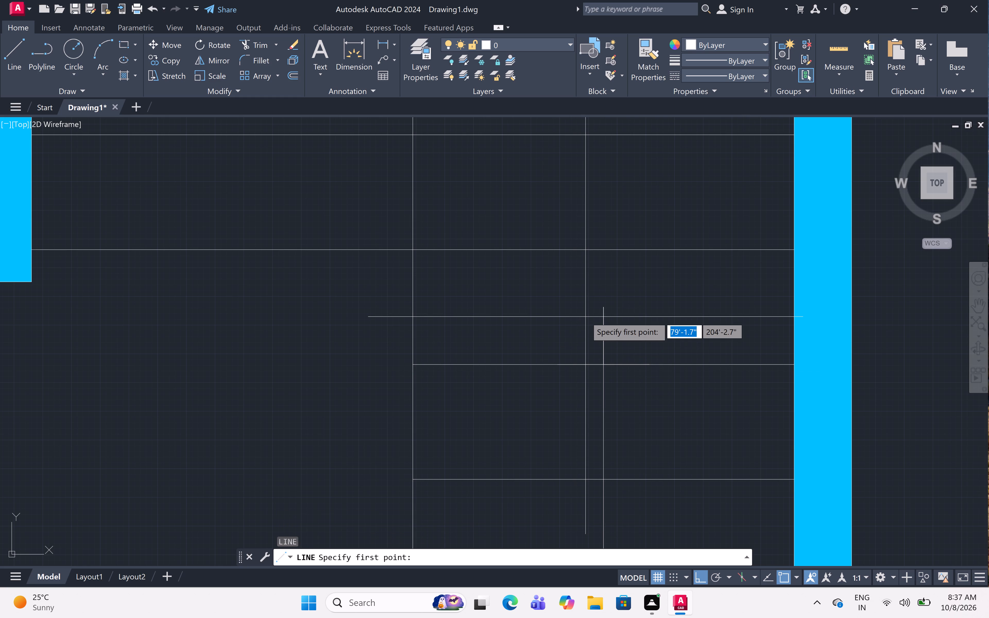
key(F8)
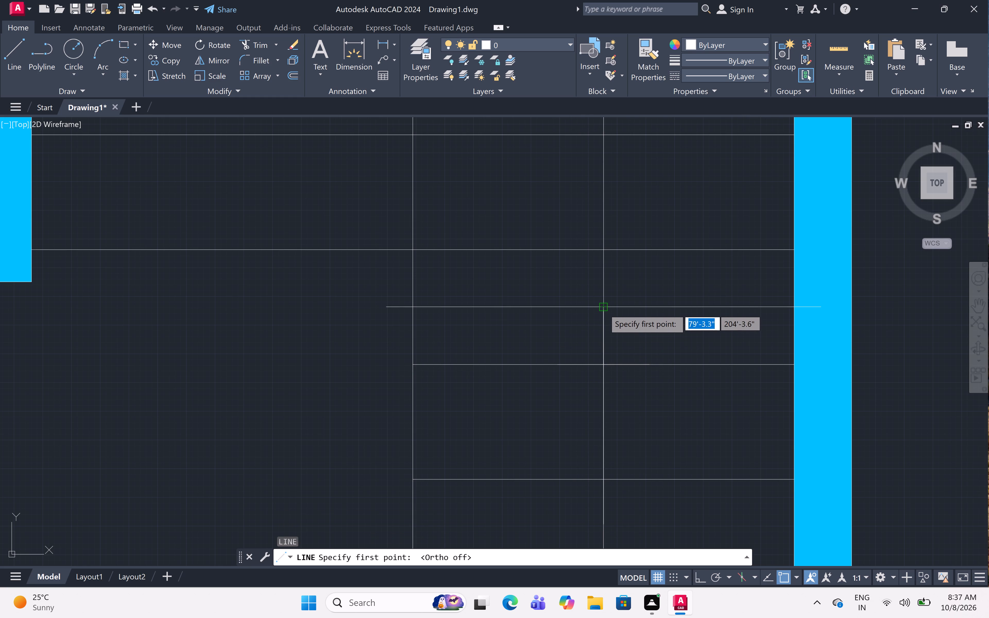
click(603, 308)
click(560, 362)
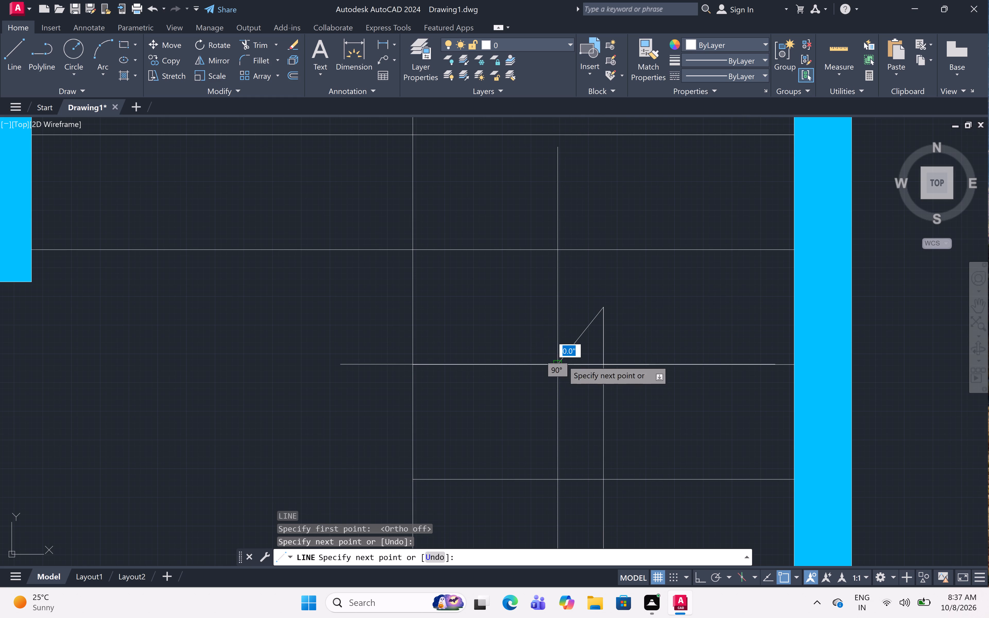
key(space)
key(space)
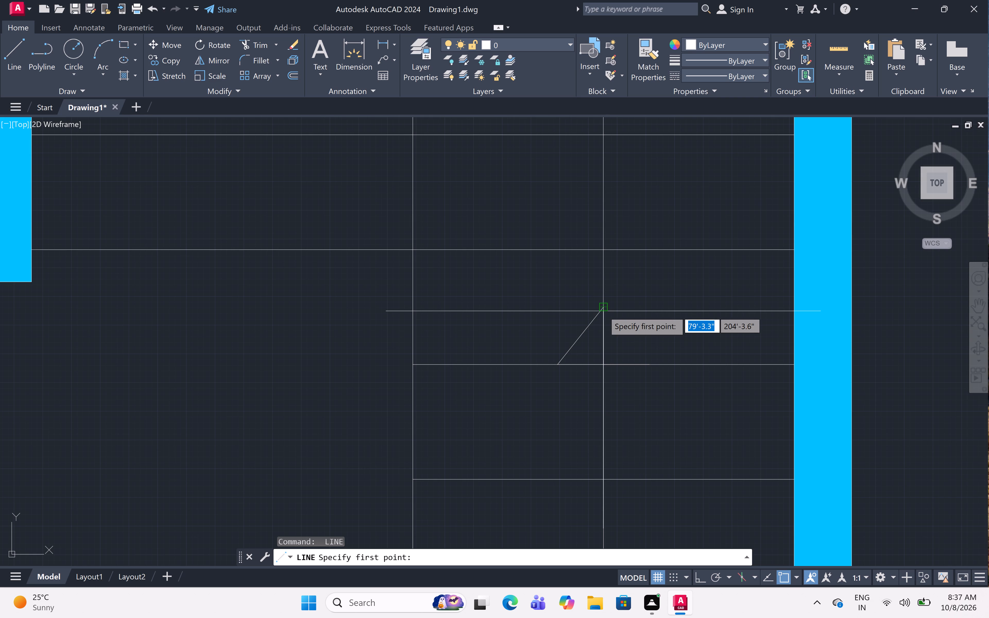
click(603, 308)
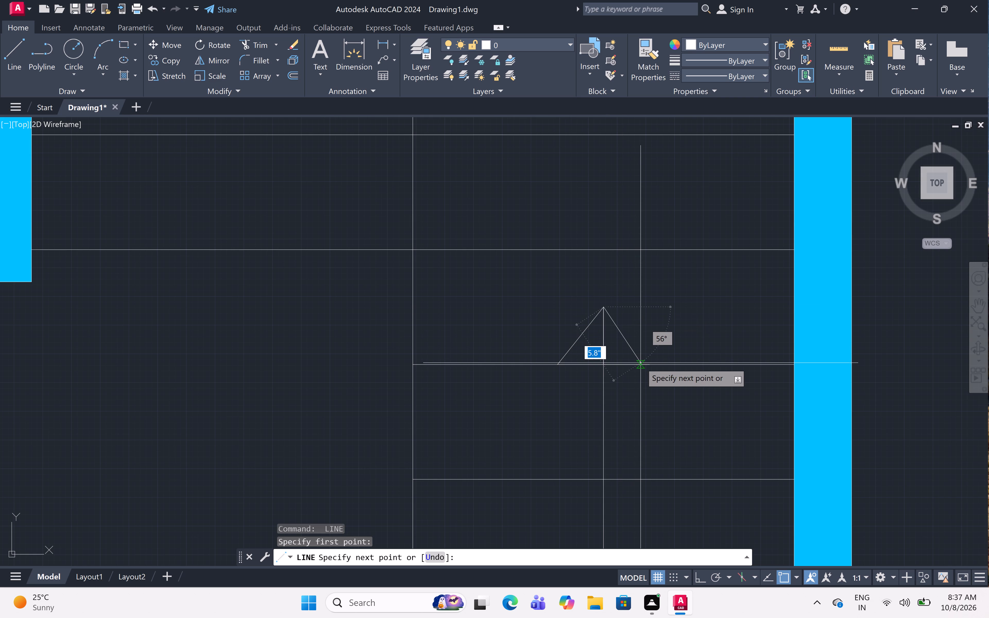
click(647, 367)
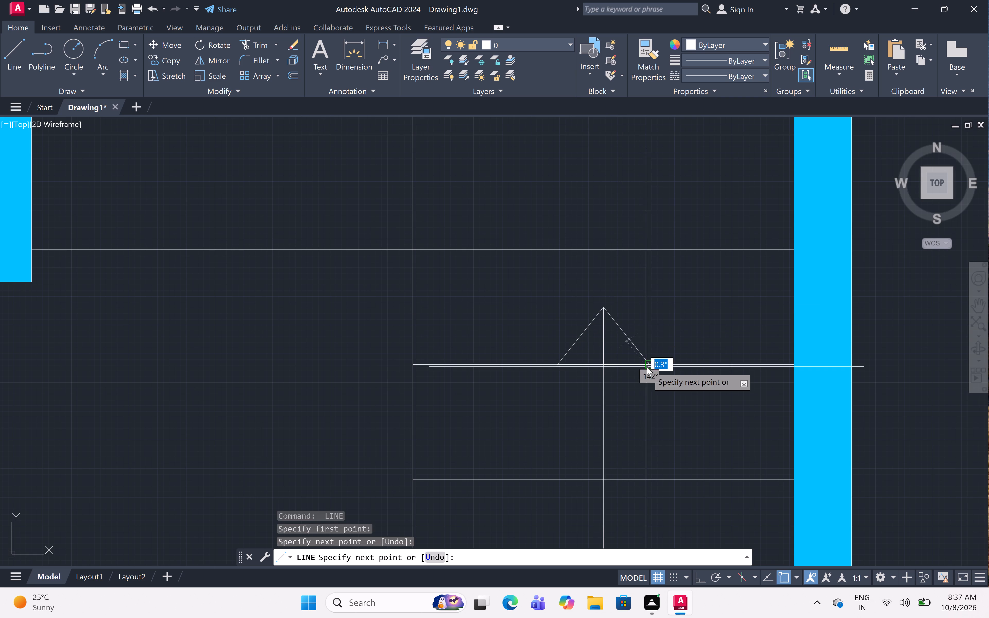
key(space)
Trim away the vertical construction line inside the stair arrowhead.
scroll(613, 354, up, 2)
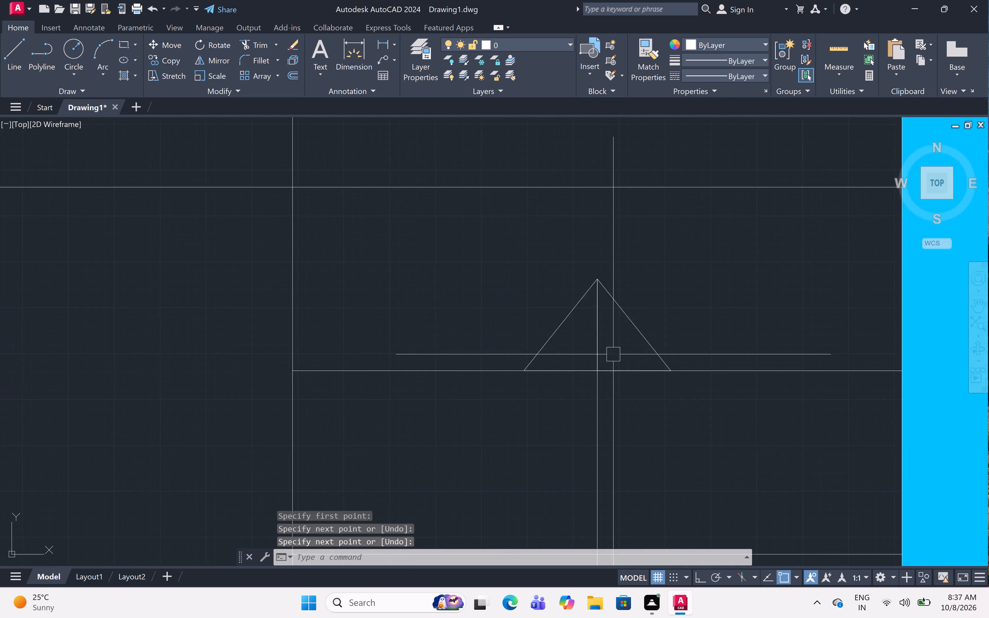
text(tr)
key(space)
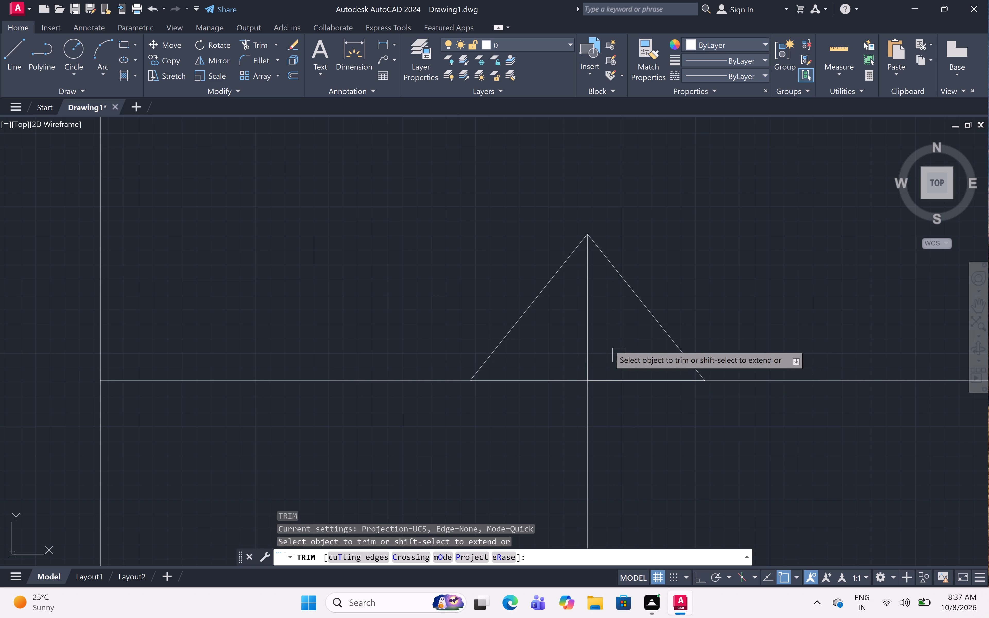
click(589, 327)
click(589, 327)
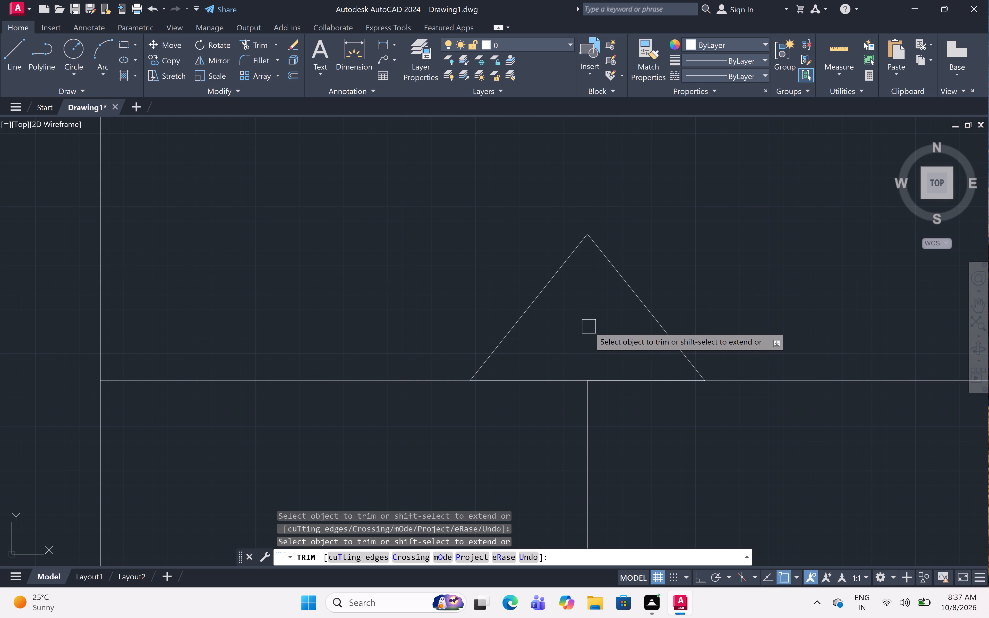
scroll(589, 327, down, 4)
scroll(717, 322, down, 2)
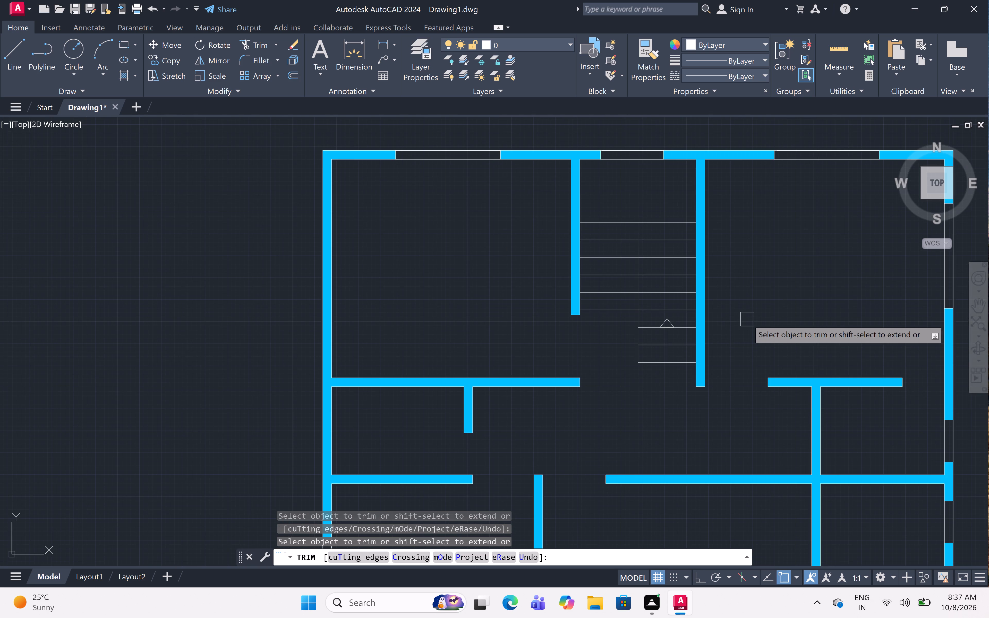
key(Escape)
Examine the overall floor plan and the rooms around the staircase.
scroll(748, 319, down, 1)
middle_drag(748, 318, 667, 261)
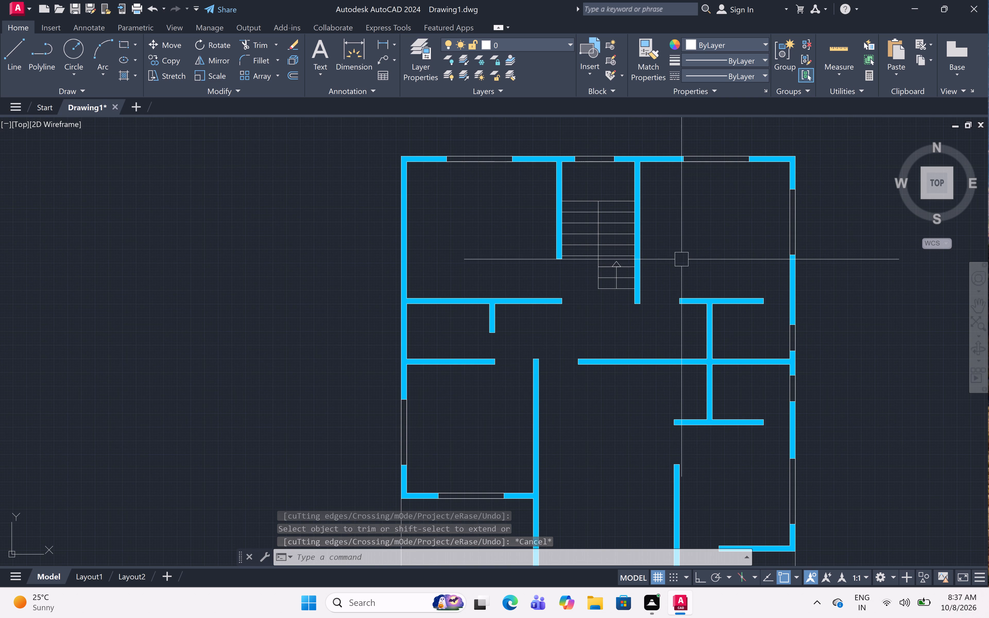
scroll(681, 259, down, 2)
scroll(681, 259, up, 2)
middle_drag(682, 259, 674, 284)
middle_drag(675, 282, 675, 281)
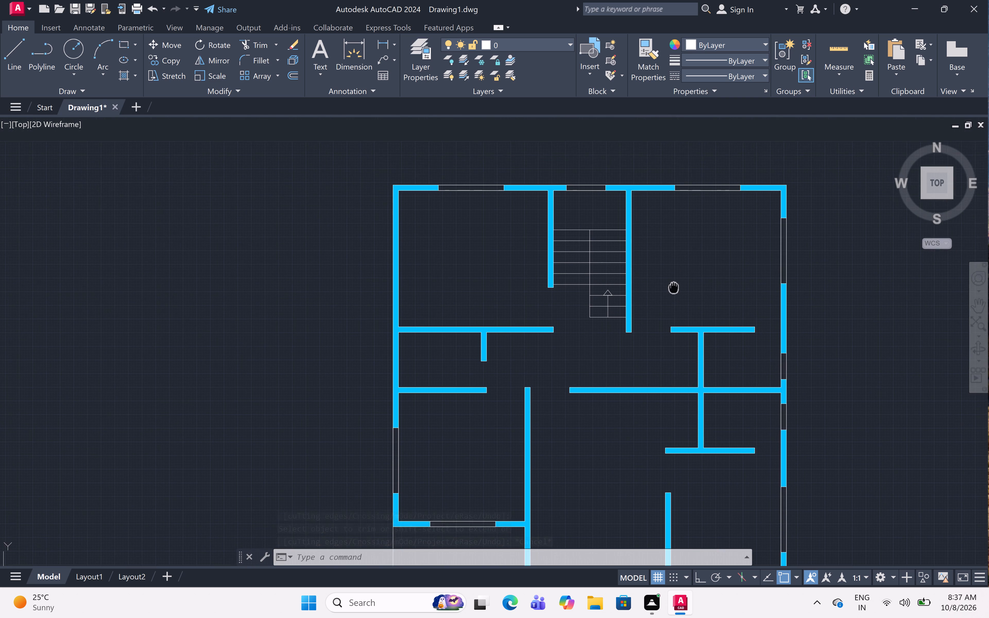
middle_drag(675, 281, 678, 269)
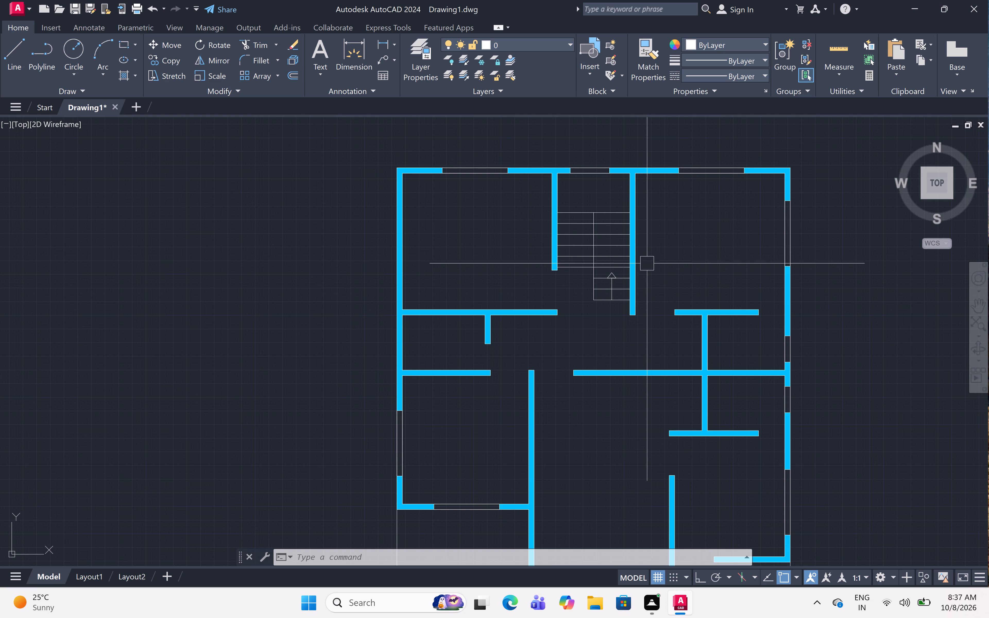
scroll(647, 263, down, 2)
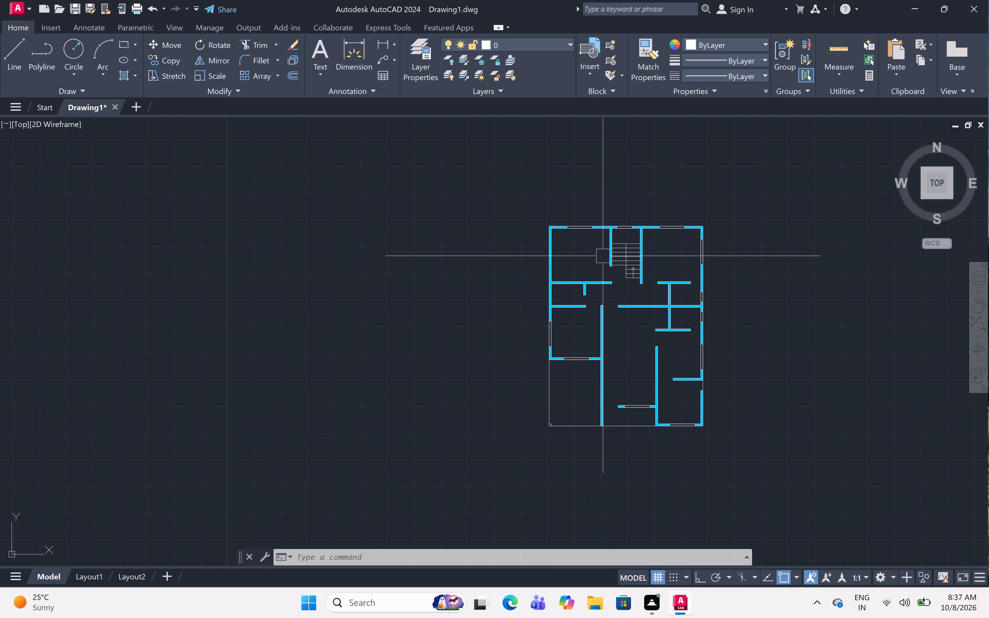
scroll(596, 250, up, 2)
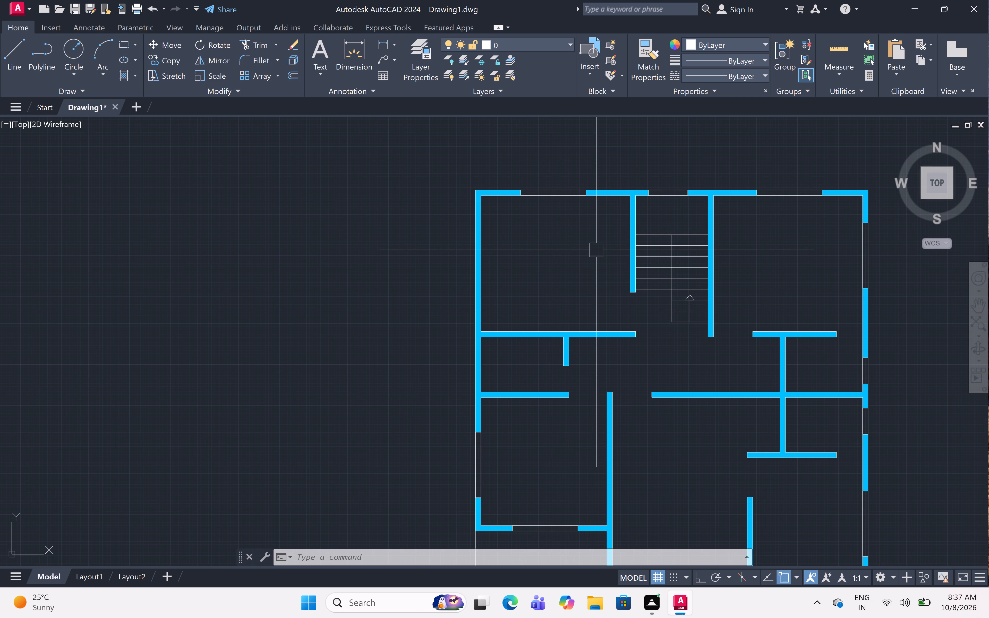
scroll(586, 266, up, 1)
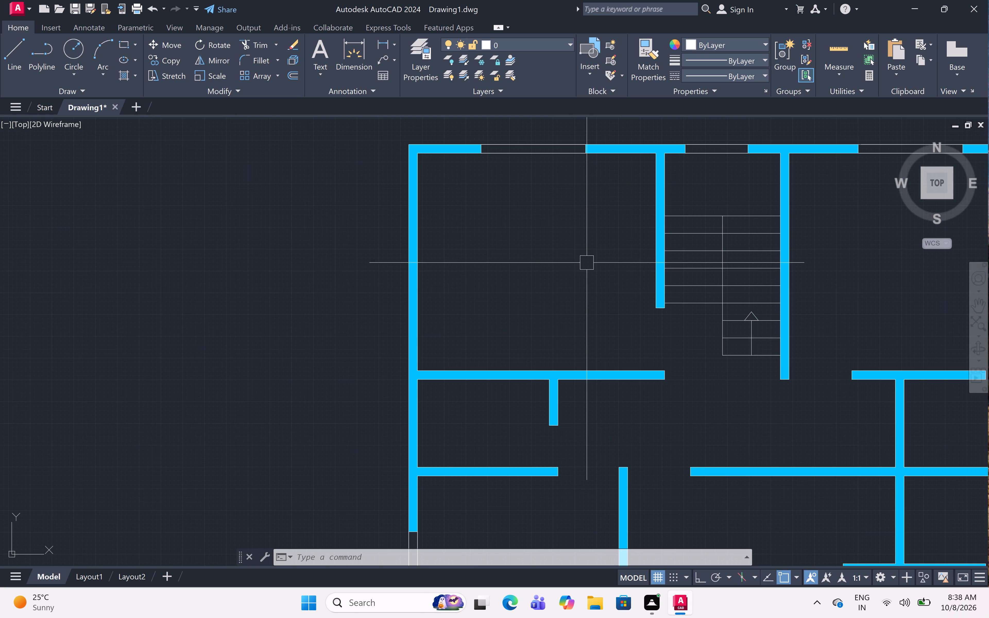
middle_drag(589, 253, 599, 297)
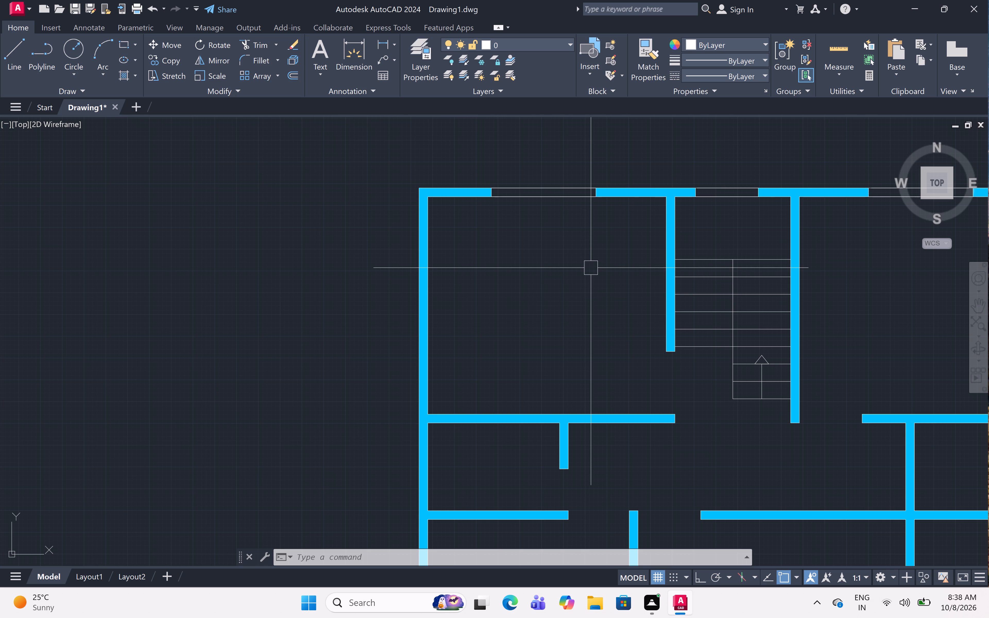
scroll(592, 251, down, 3)
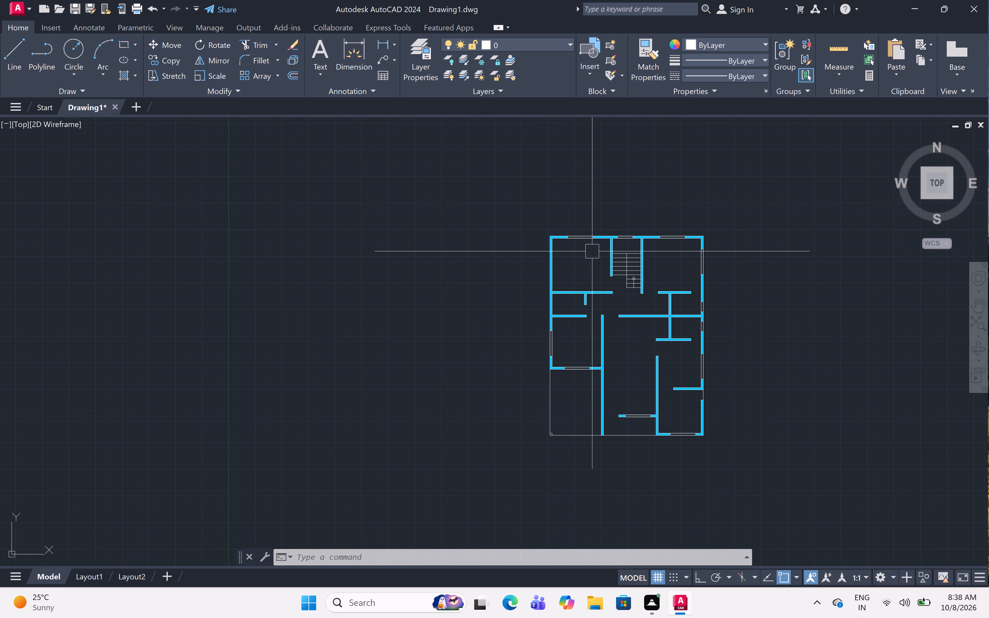
Open the recent drawing 13-9-26 floor plan (3).dwg.
click(14, 3)
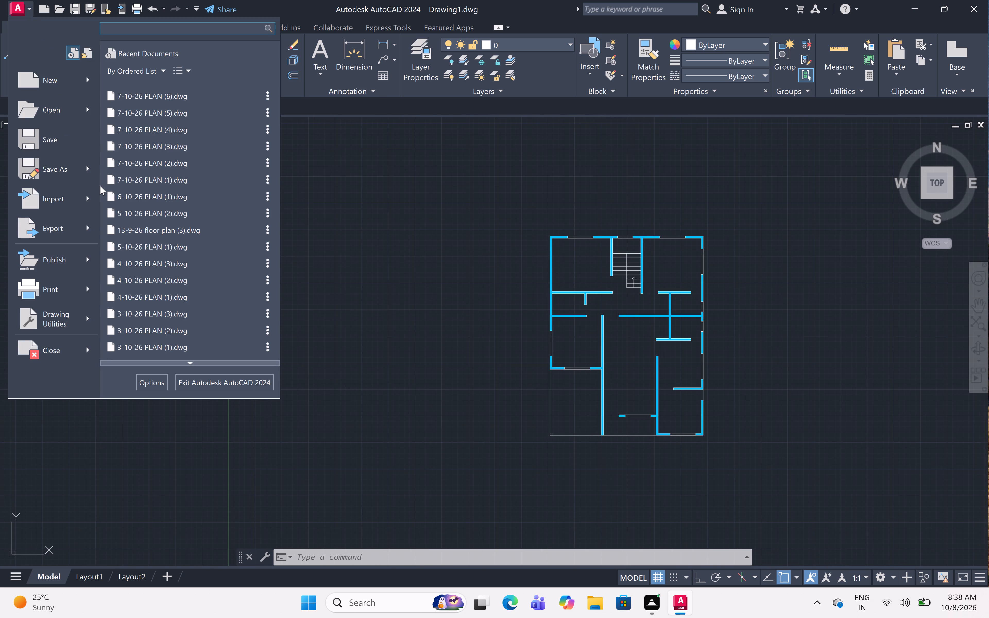
click(143, 231)
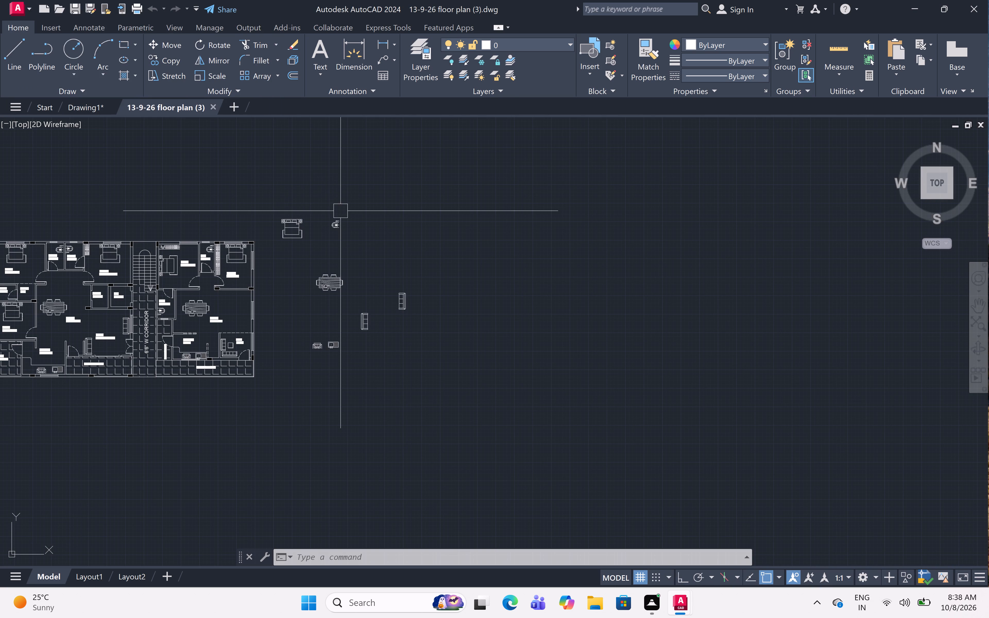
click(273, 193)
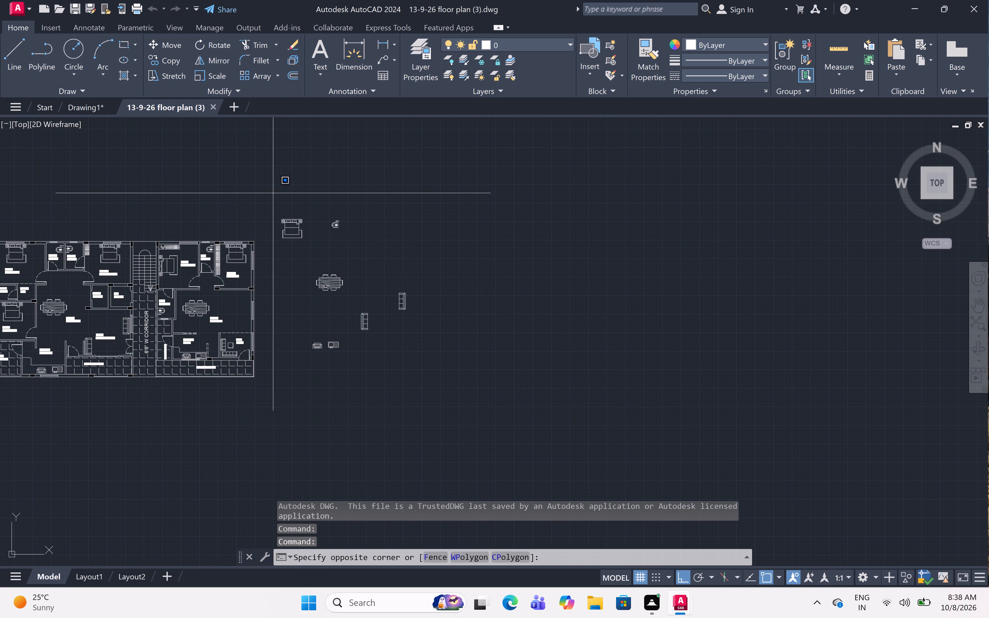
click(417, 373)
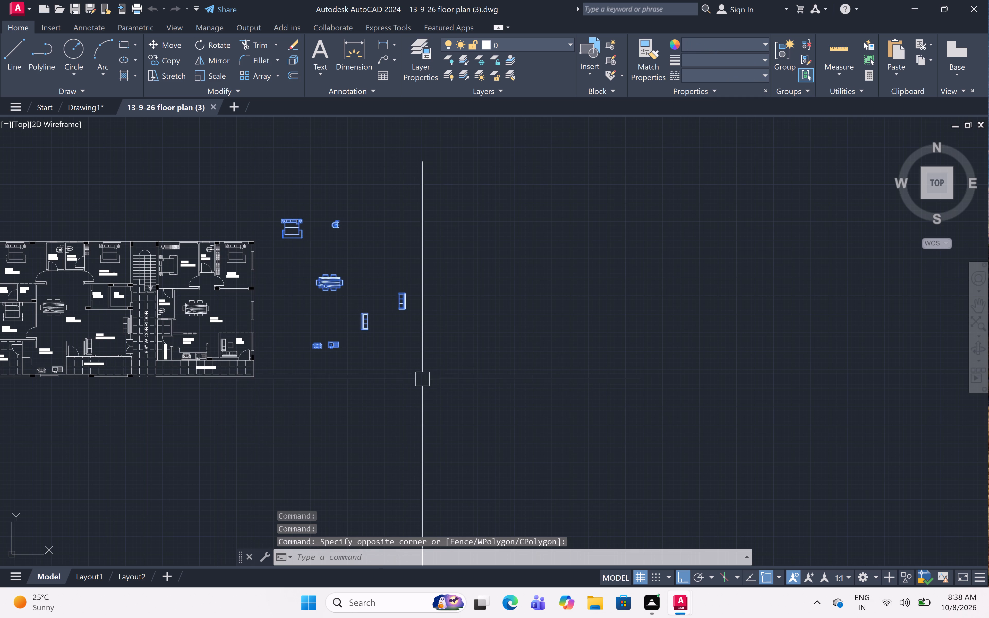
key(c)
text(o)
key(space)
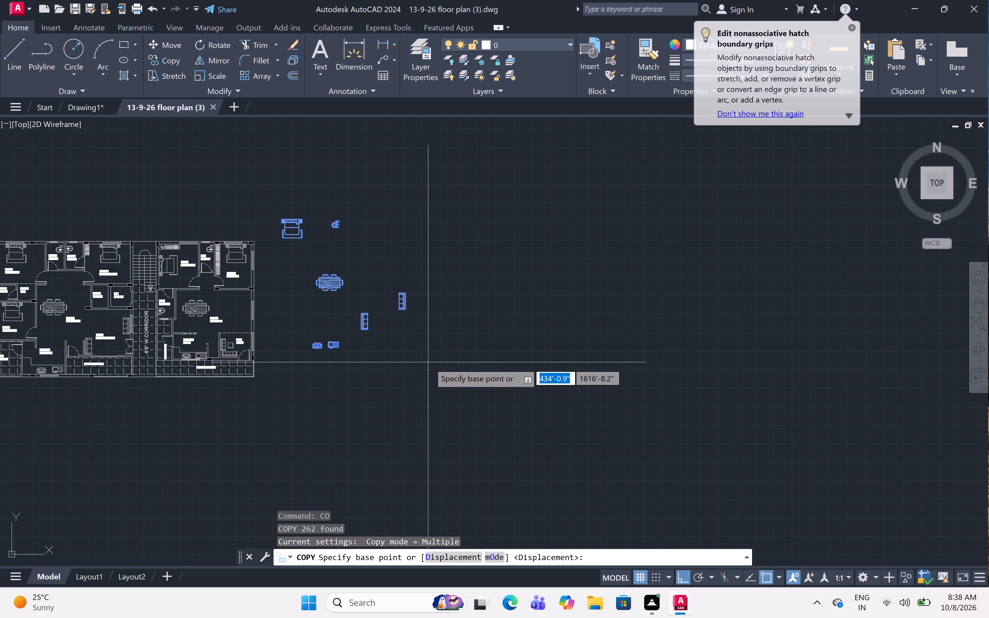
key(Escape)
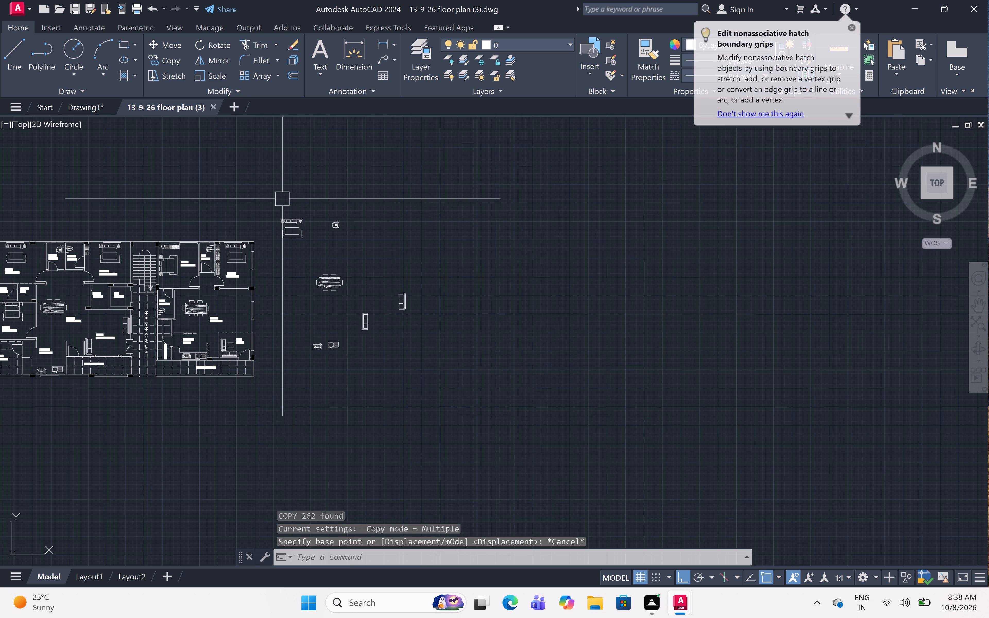
Copy the loose furniture and fixture blocks beside the plan in 13-9-26 floor plan (3) and paste them east of the Drawing1 plan.
click(277, 198)
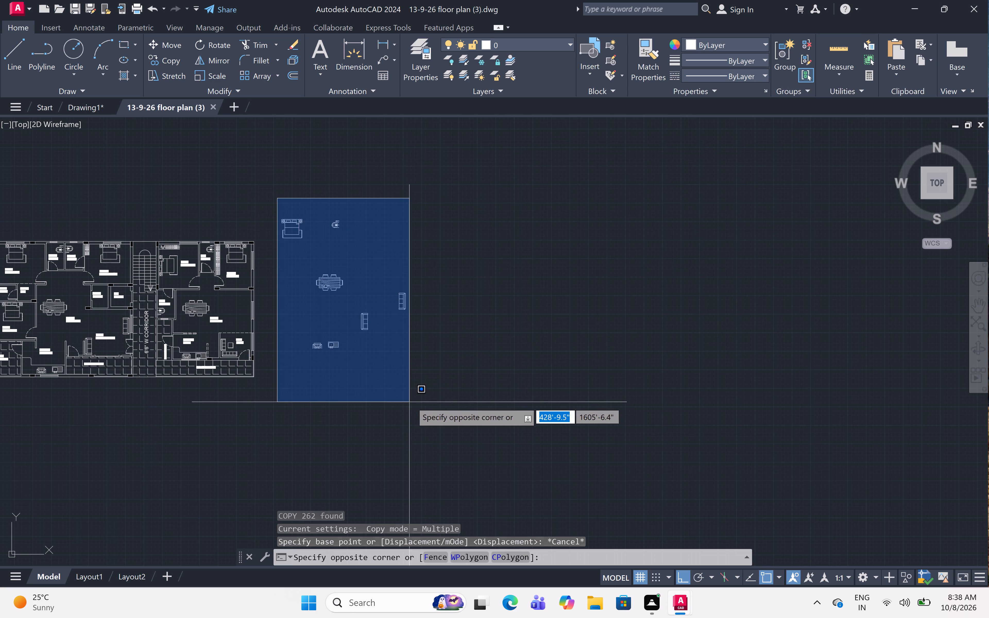
click(417, 402)
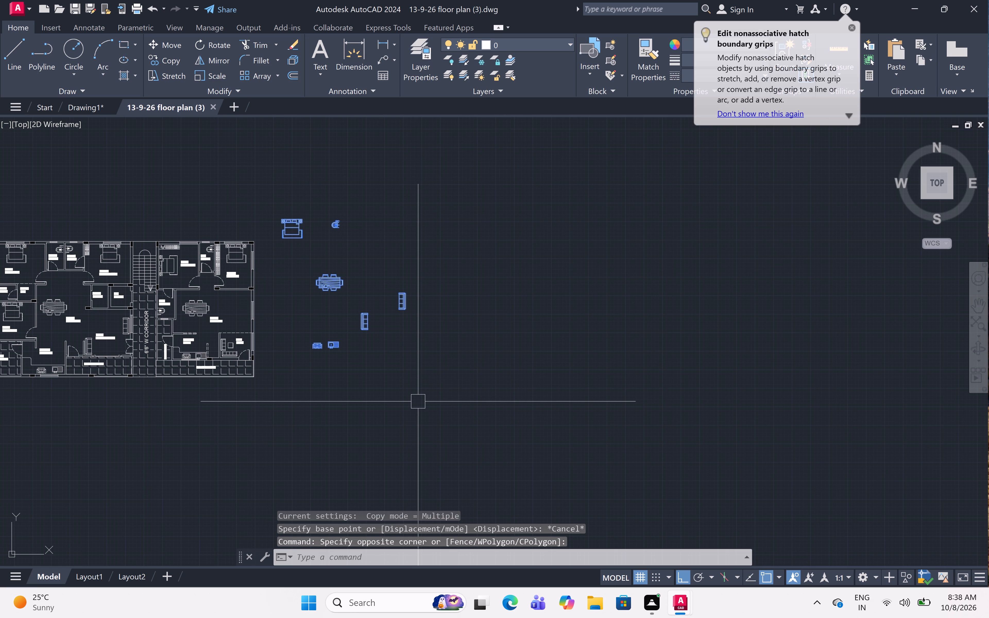
key(ctrl+c)
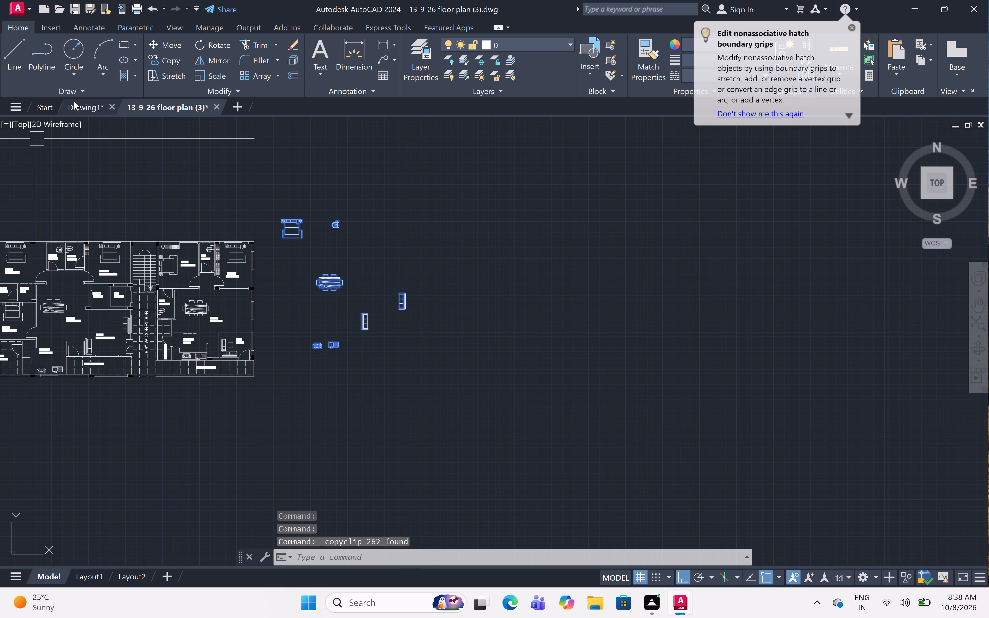
click(74, 101)
key(ctrl+v)
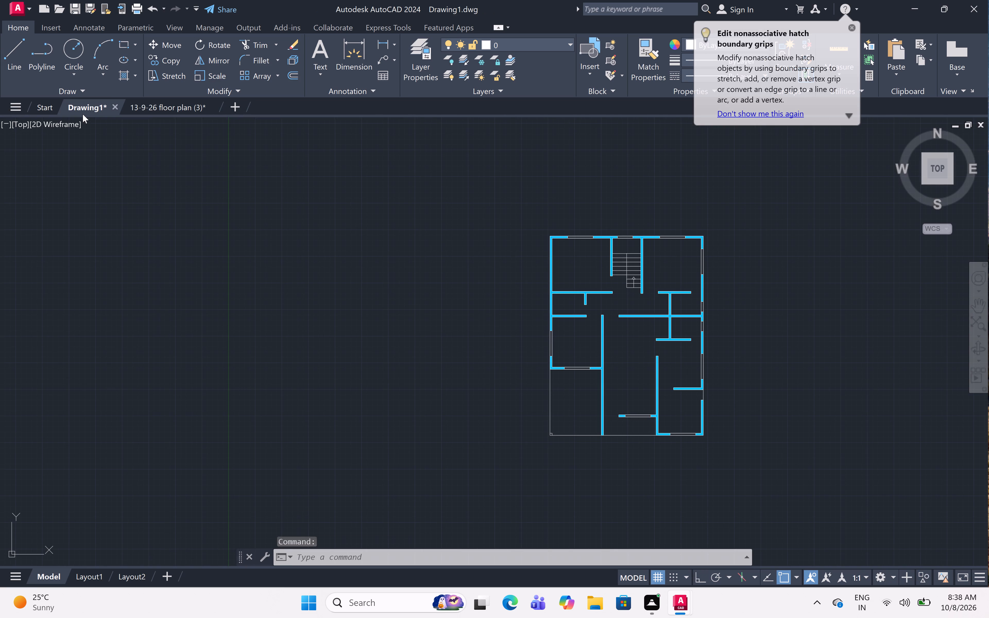
scroll(312, 409, down, 2)
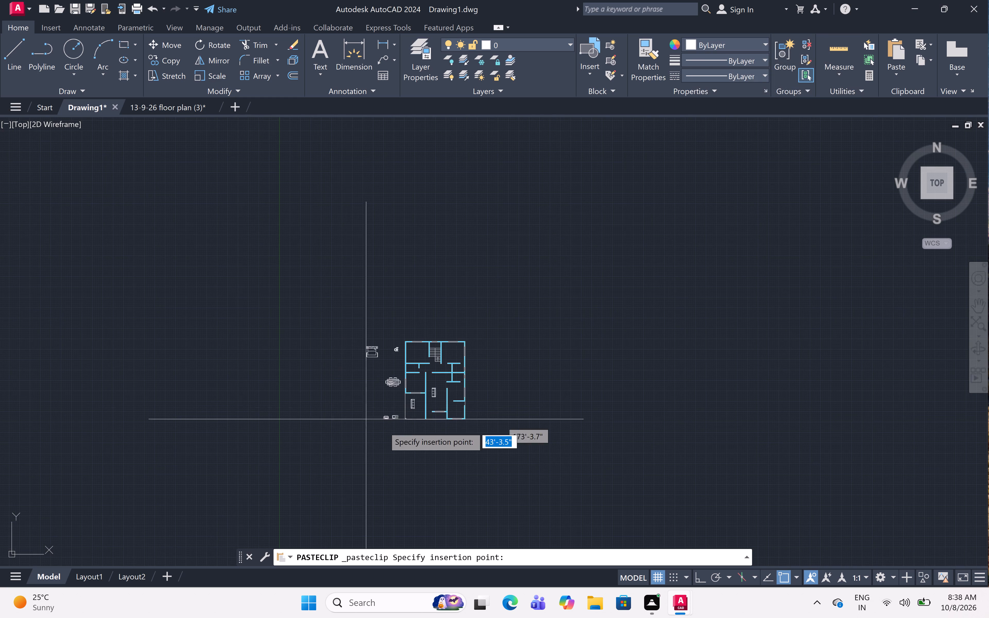
scroll(437, 439, up, 2)
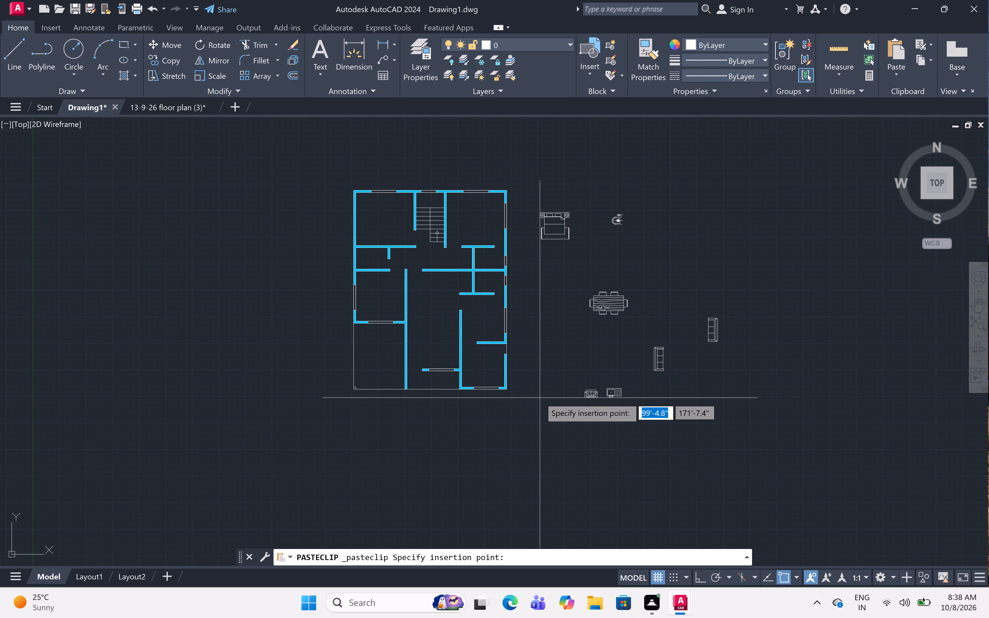
click(542, 381)
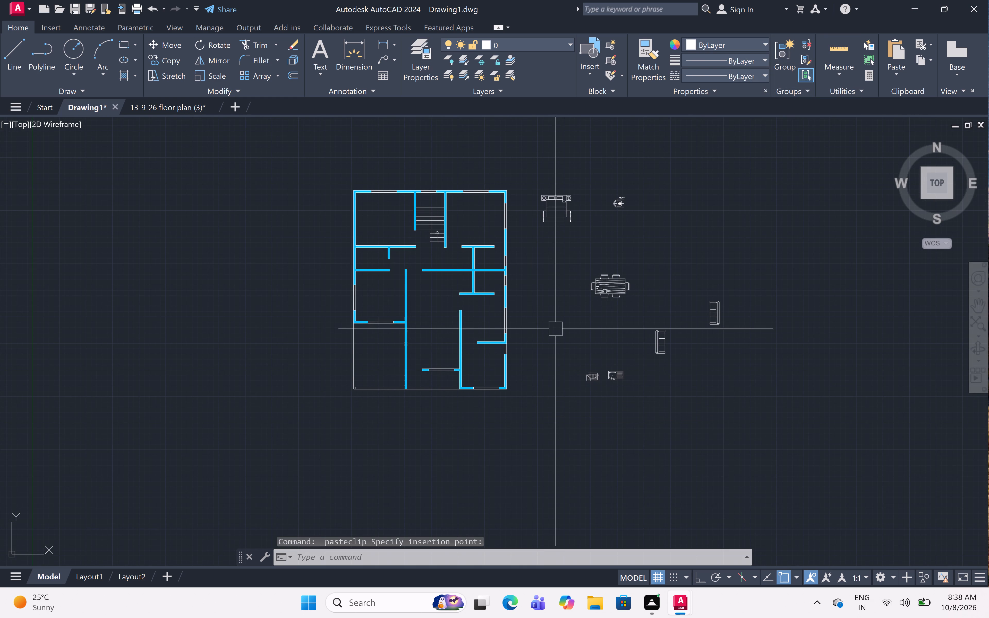
With Ortho on, rotate the pasted bed block 90° counterclockwise so its headboard faces west.
click(591, 176)
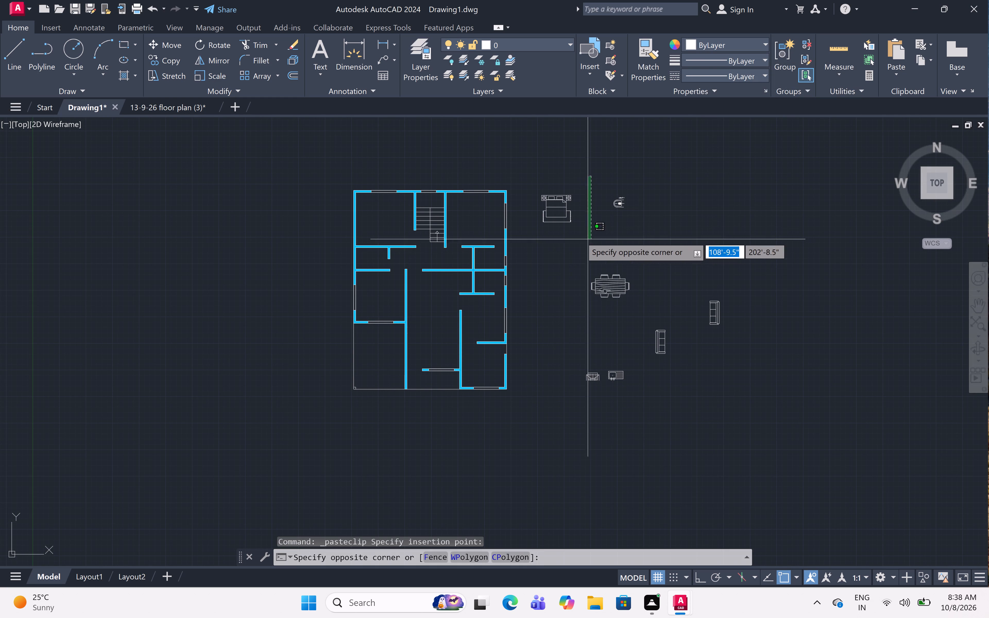
click(534, 241)
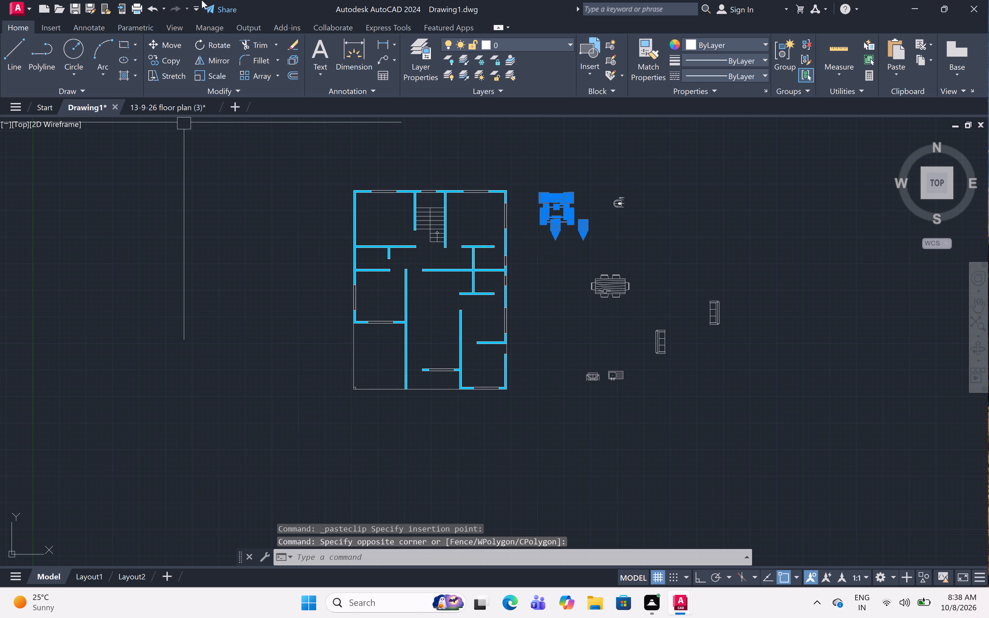
click(223, 45)
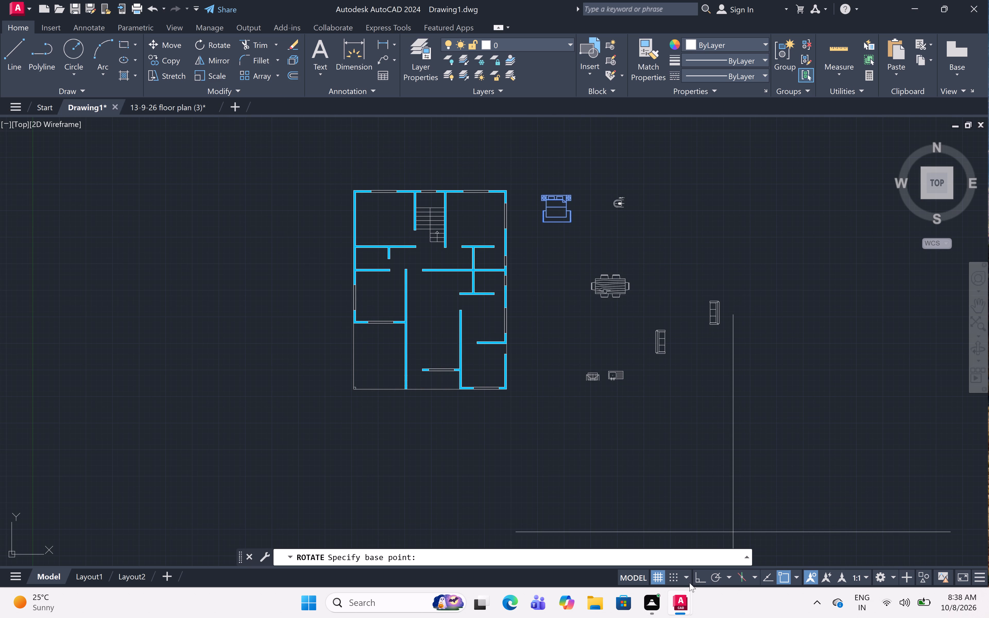
click(698, 579)
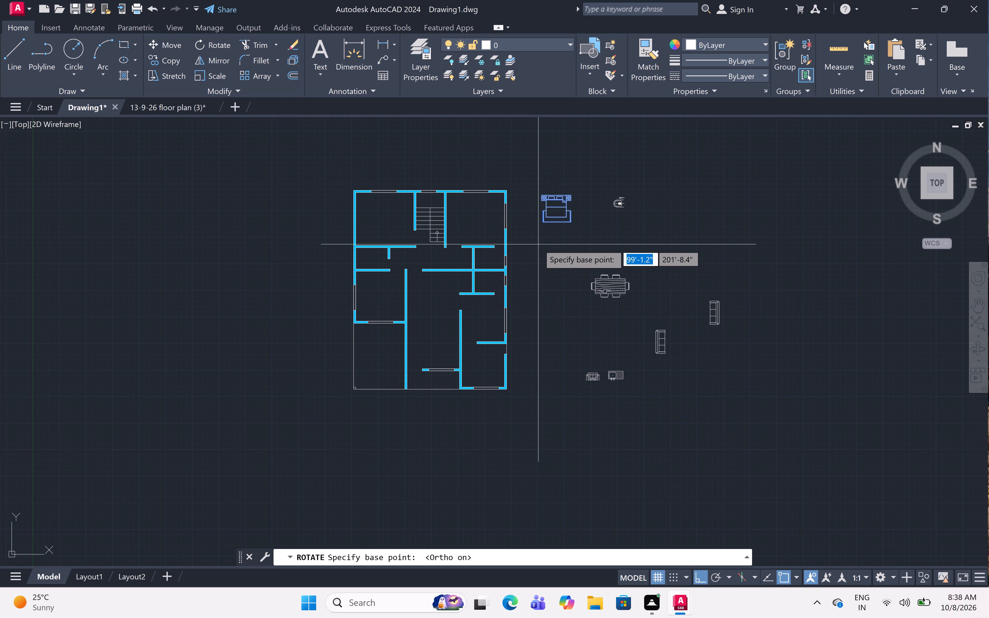
click(562, 221)
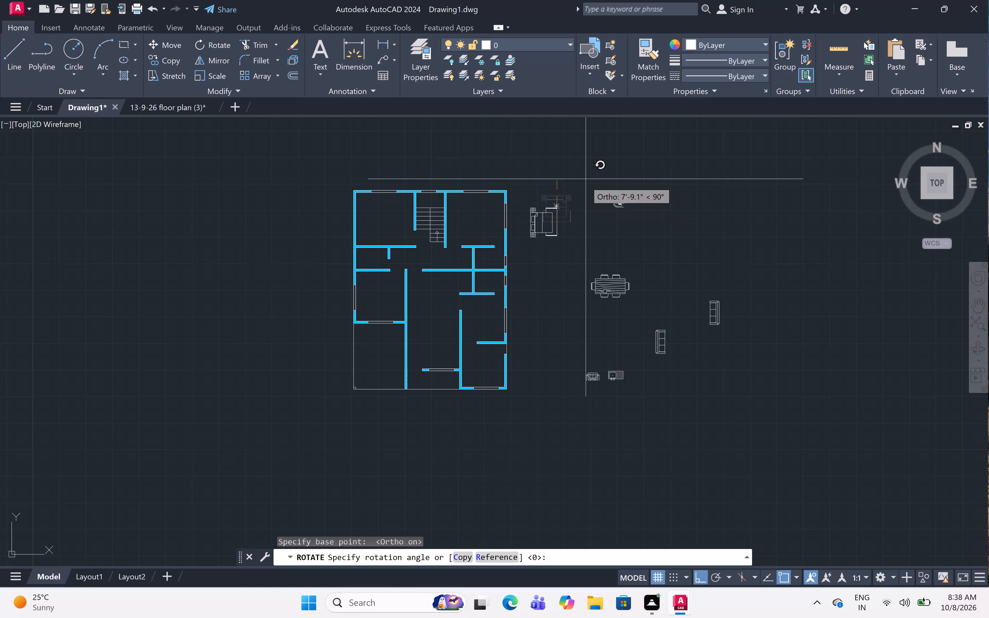
click(586, 170)
Copy the rotated bed into the northwest and northeast bedrooms, with Ortho off, placing each headboard near the room's west wall.
click(572, 191)
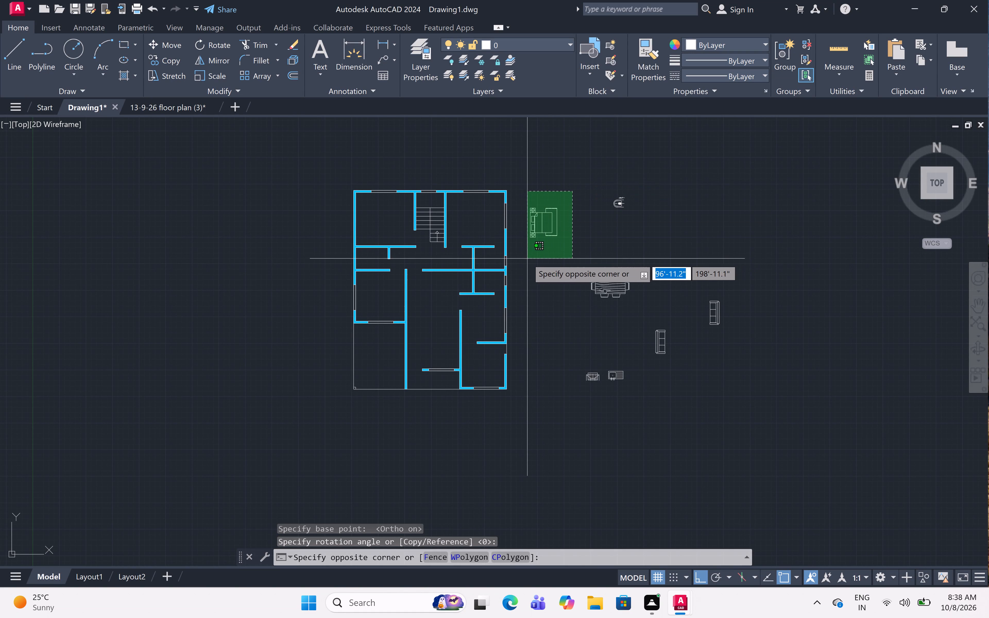
click(526, 259)
text(co)
key(space)
scroll(536, 221, up, 3)
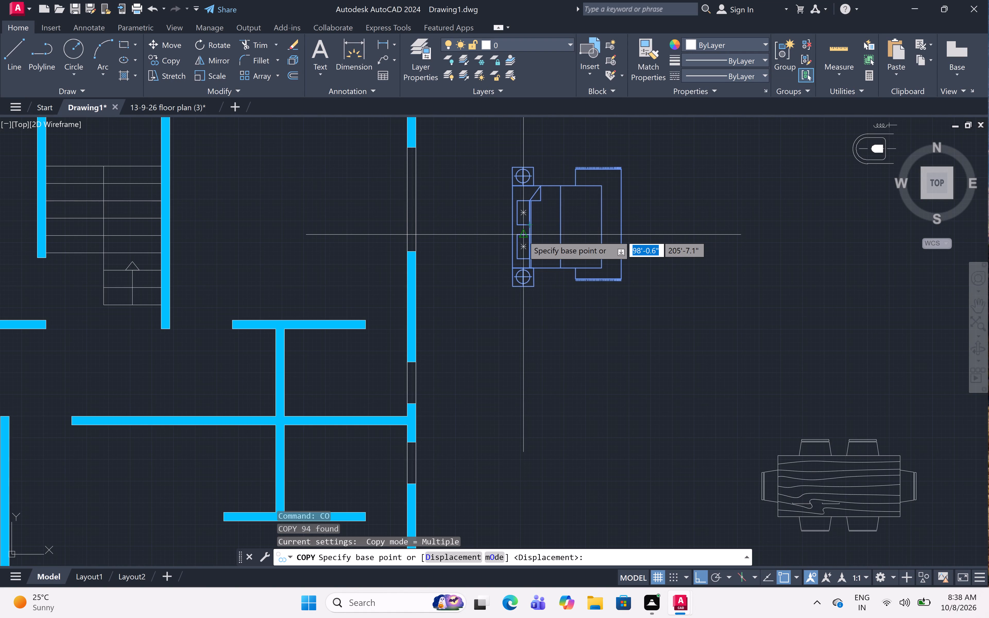
click(522, 233)
scroll(415, 223, down, 4)
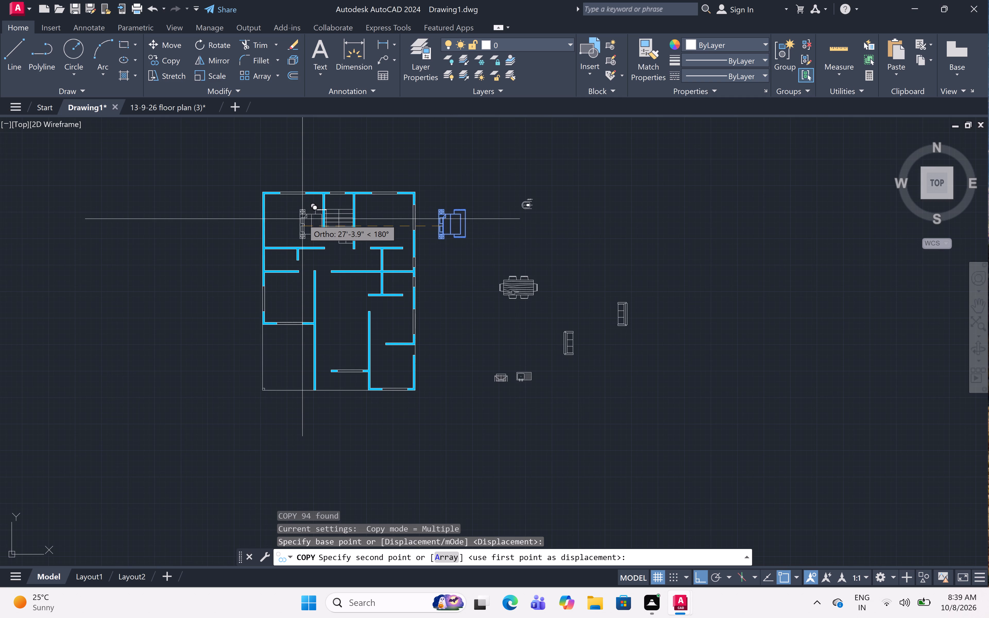
scroll(302, 218, up, 3)
key(F8)
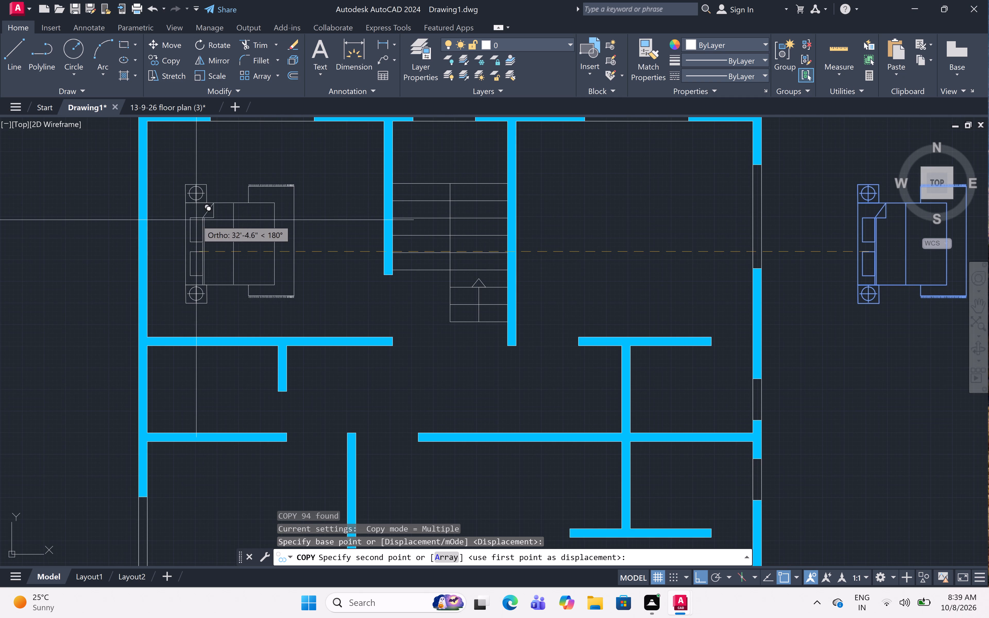
scroll(204, 208, down, 1)
scroll(182, 202, up, 1)
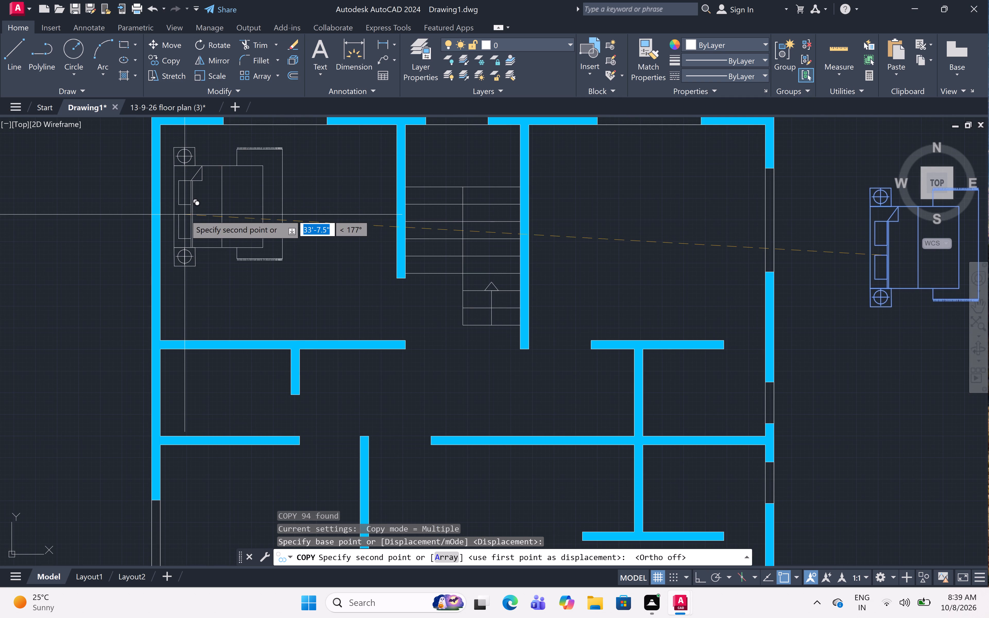
click(187, 215)
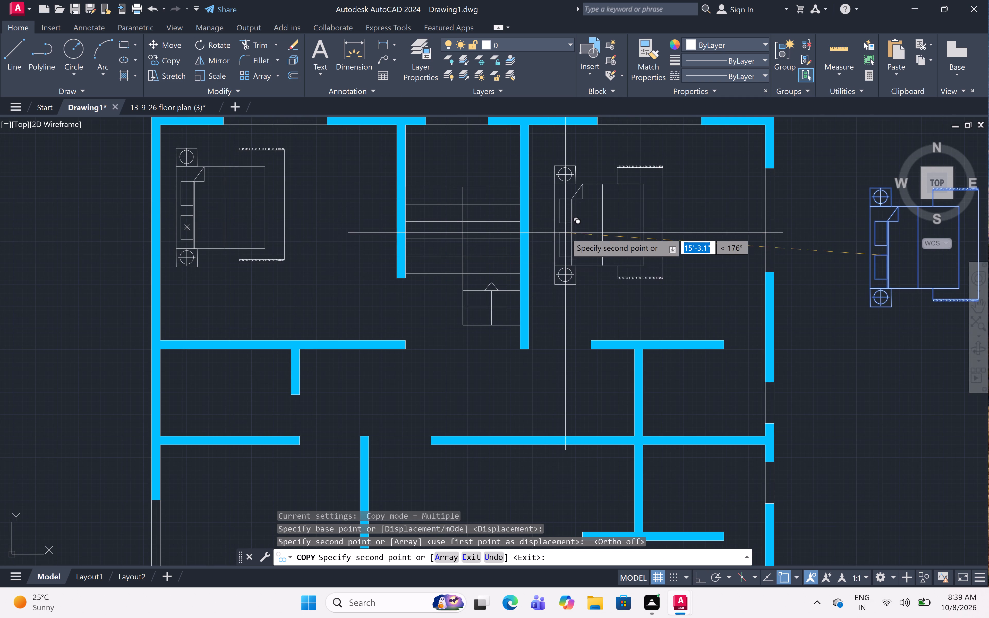
click(556, 222)
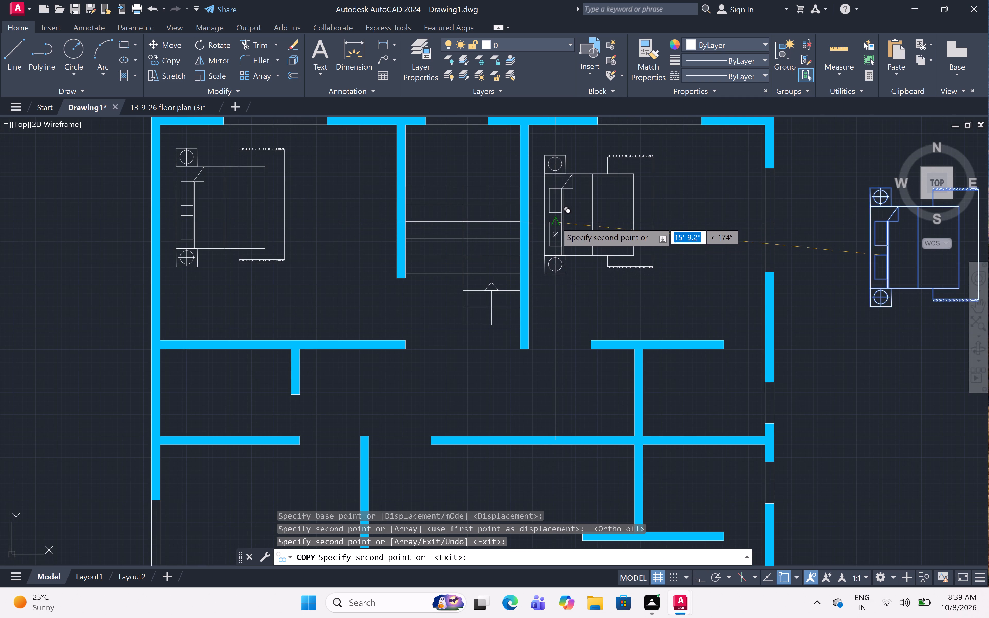
key(Escape)
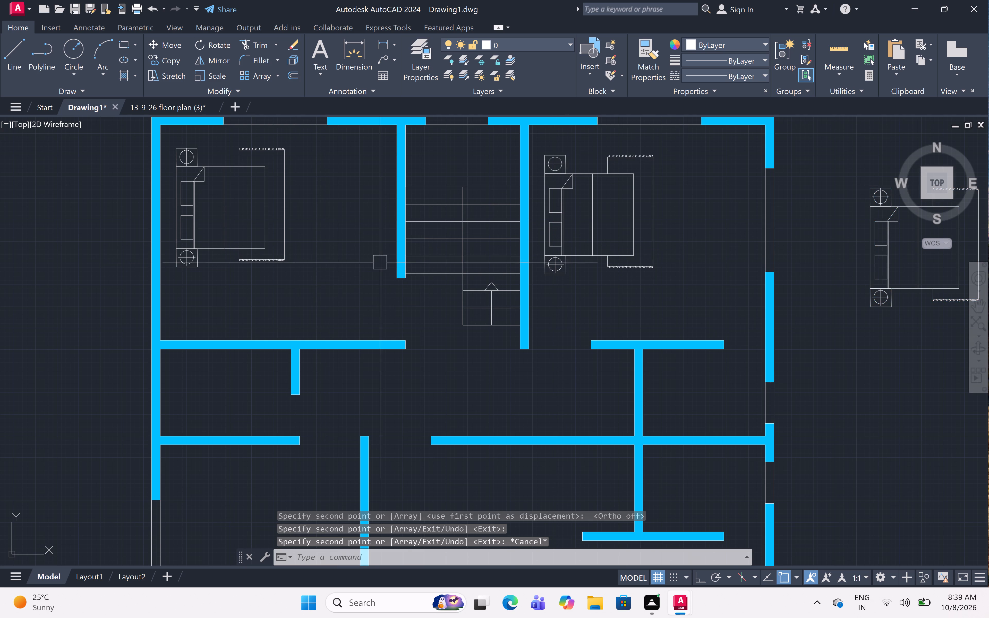
Copy the loose bed into the lower west bedroom, with its headboard against the windowed west wall.
scroll(380, 262, down, 1)
click(664, 190)
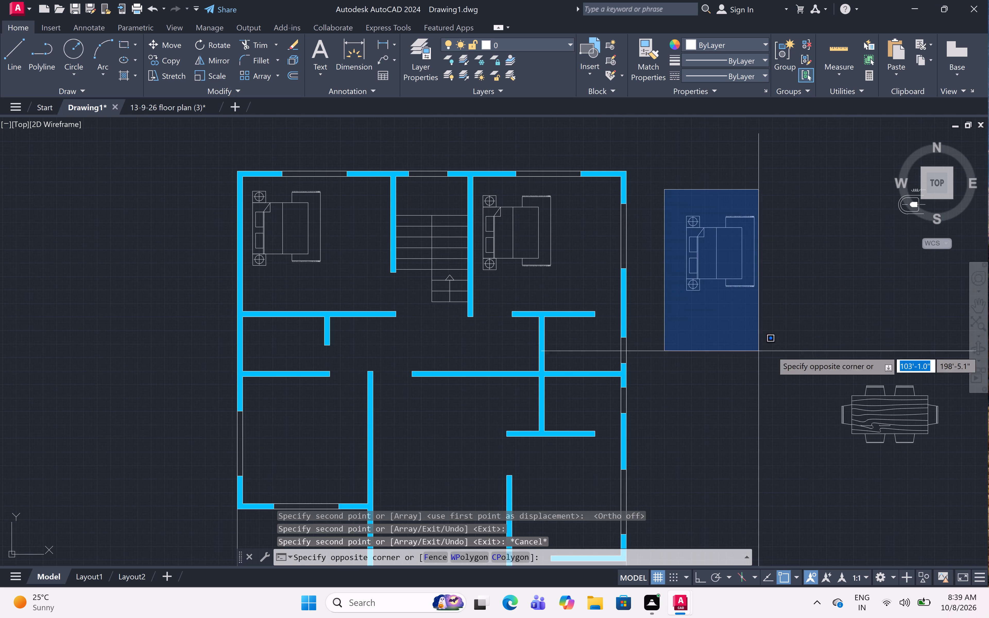
click(797, 345)
text(co)
key(space)
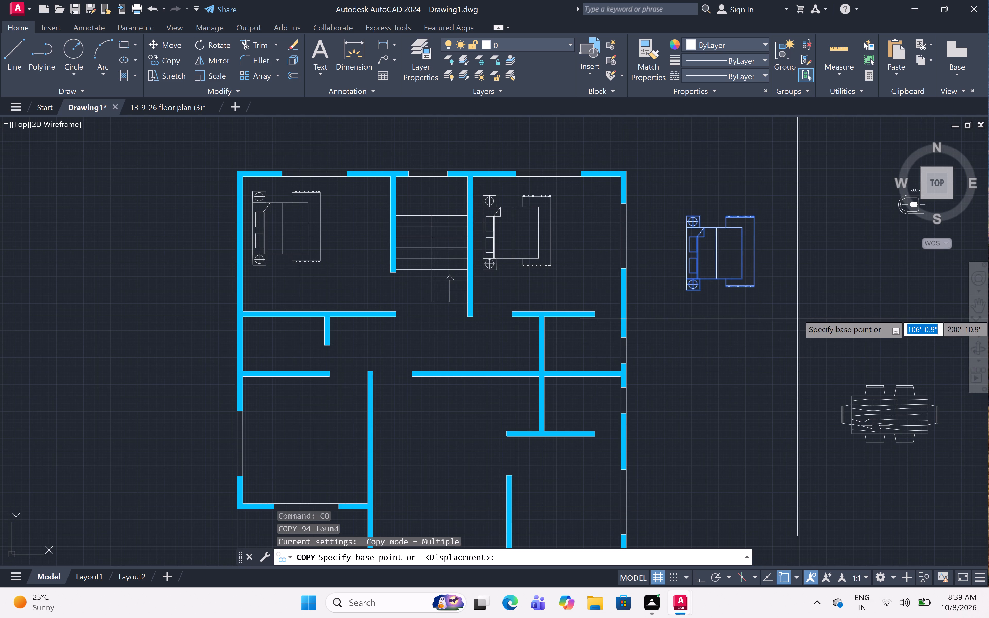
click(689, 256)
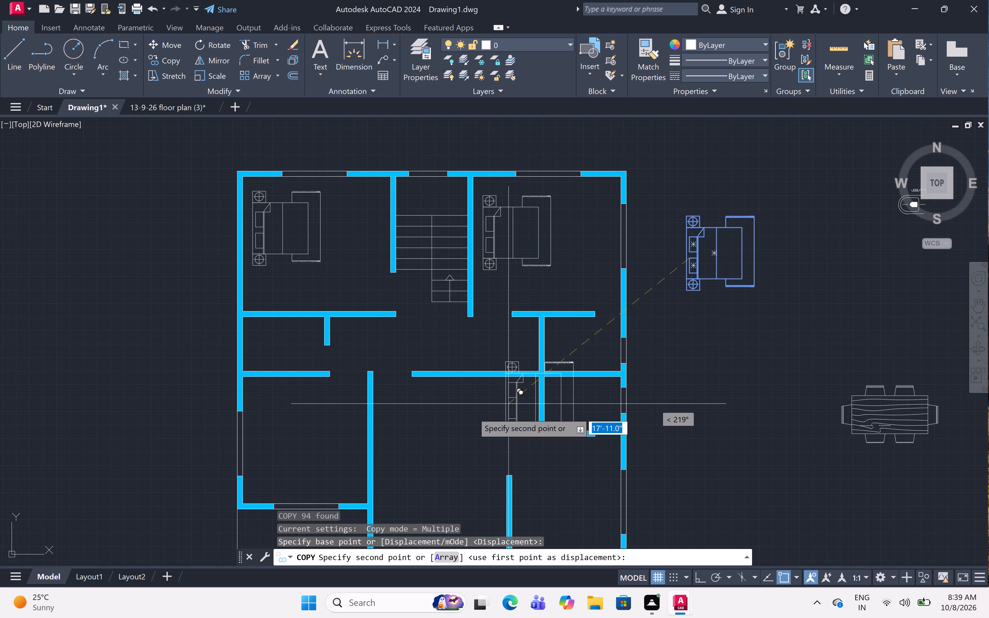
scroll(283, 399, down, 2)
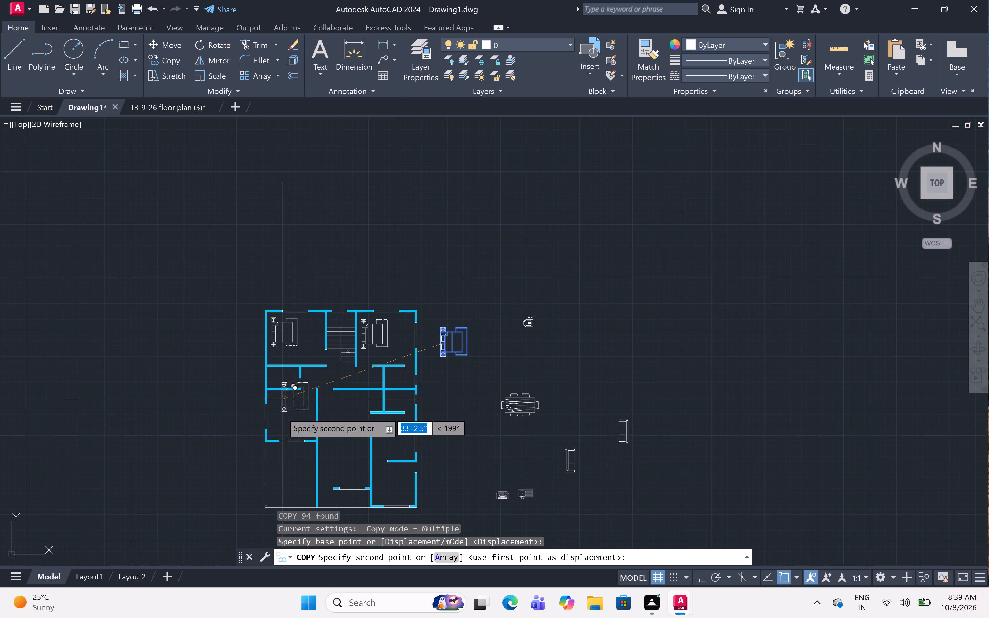
scroll(280, 428, up, 4)
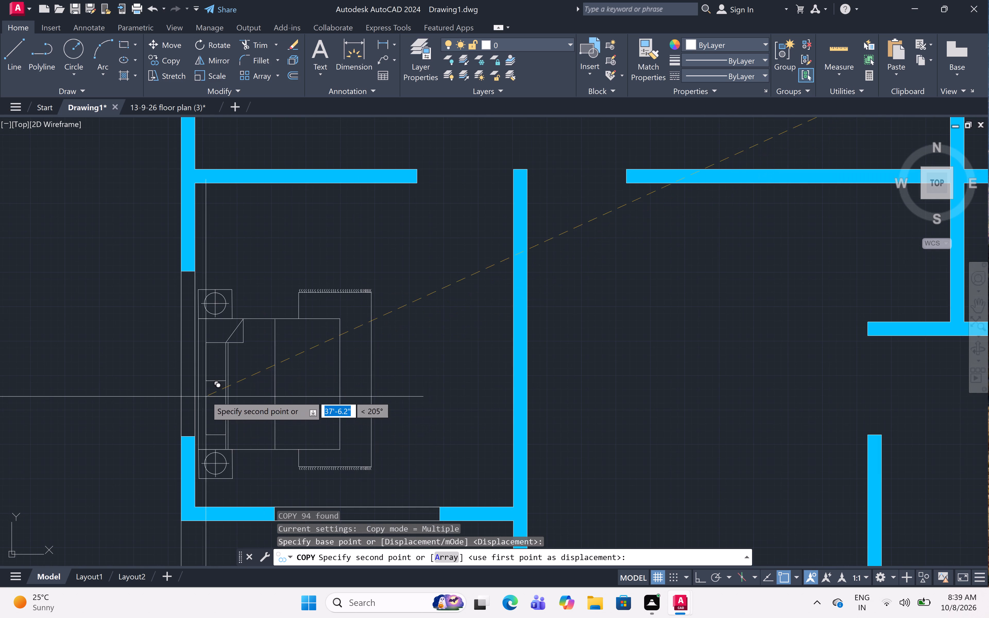
click(224, 400)
scroll(271, 335, down, 5)
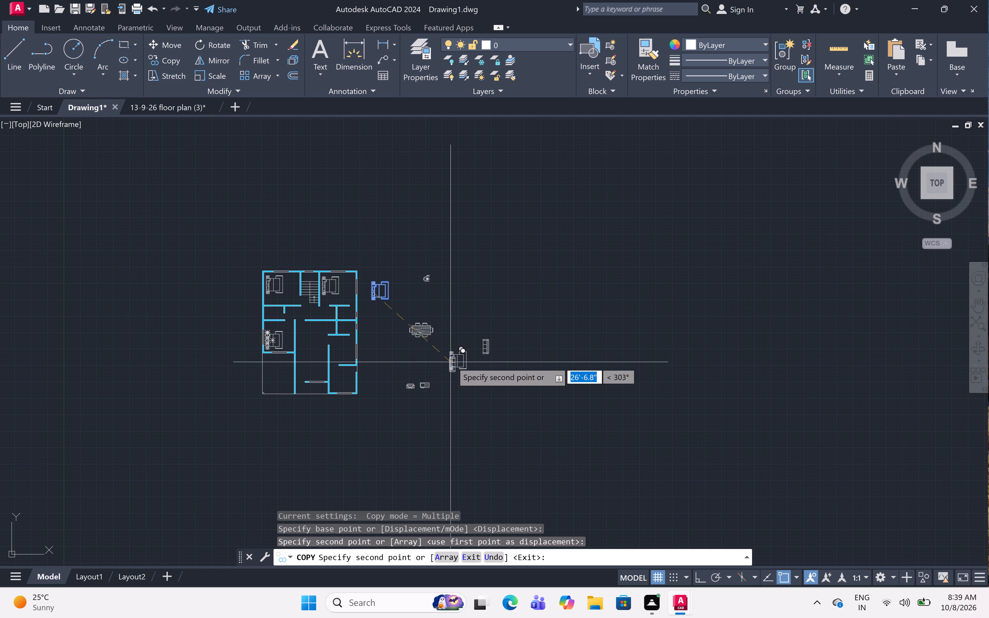
key(Escape)
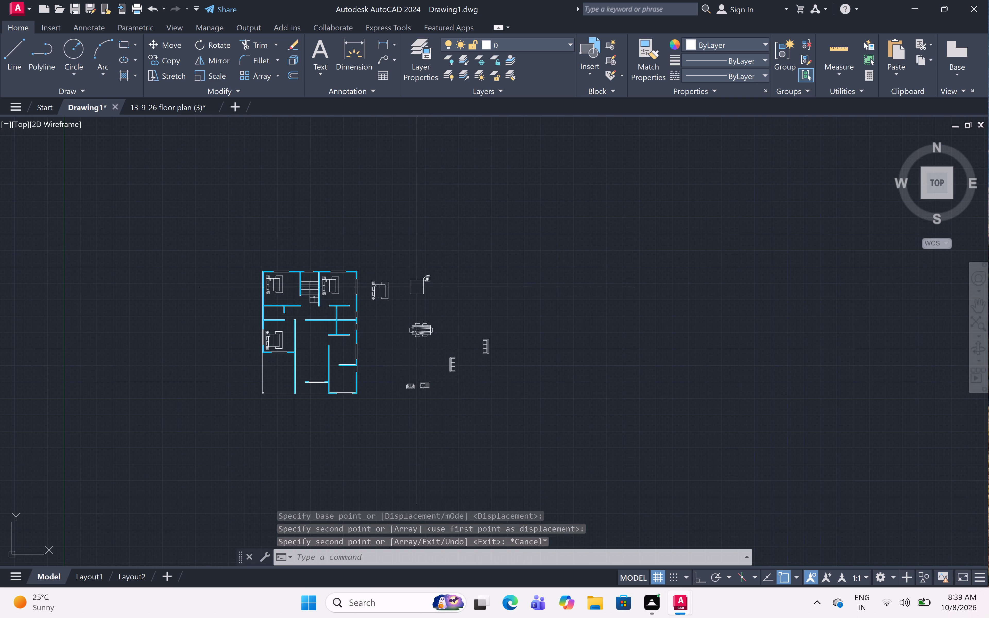
With Ortho on, rotate the toilet block 90° clockwise so its rounded end points north.
scroll(406, 294, up, 3)
click(583, 187)
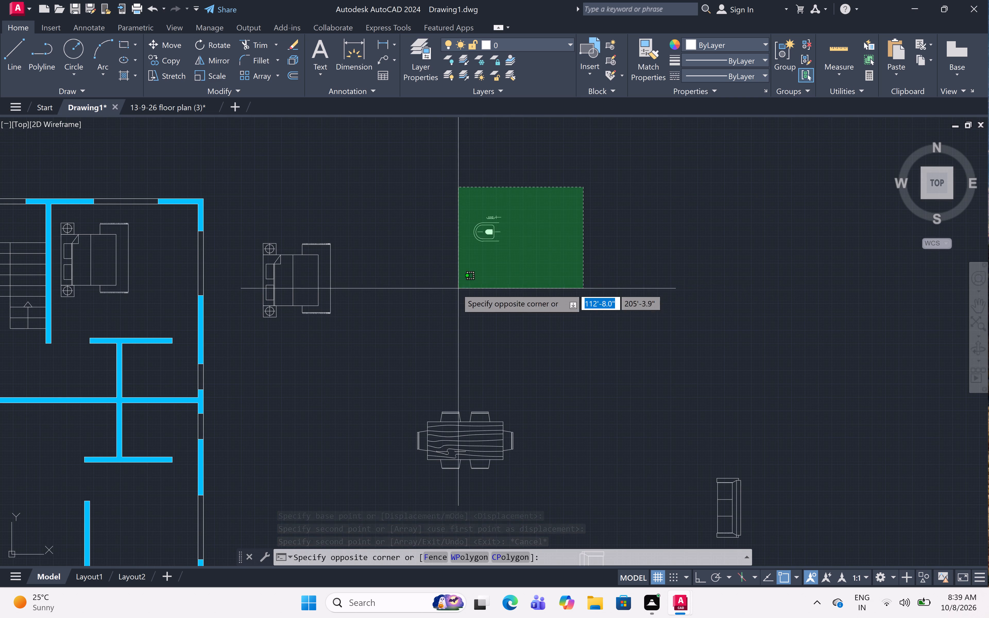
click(391, 293)
click(206, 45)
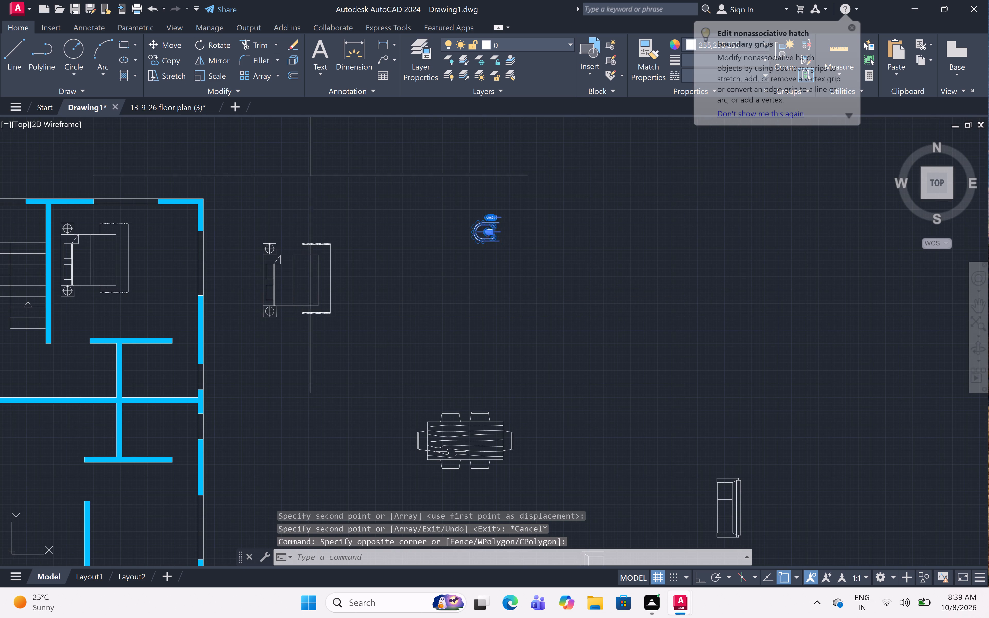
key(F8)
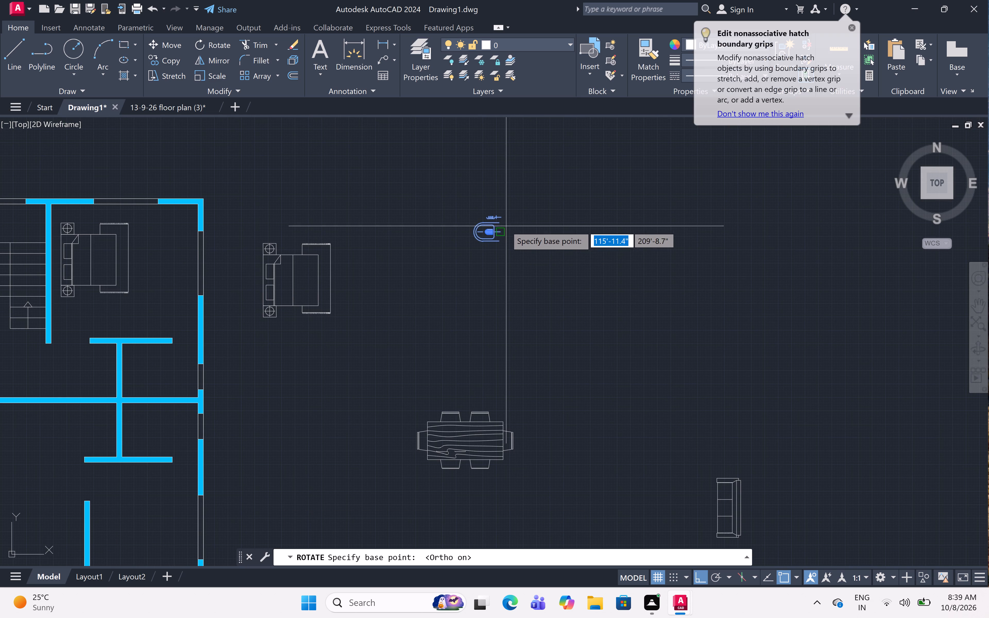
click(501, 231)
click(502, 289)
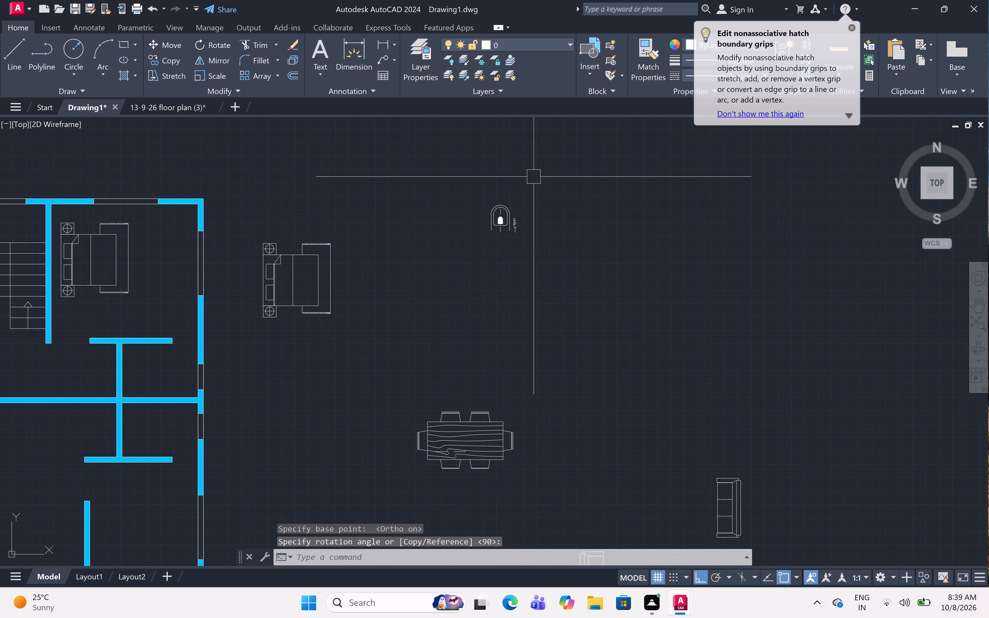
With Ortho off, copy the rotated toilet from its bottom centre into the west bathroom, near the west wall with its base at the south wall.
click(539, 169)
click(452, 293)
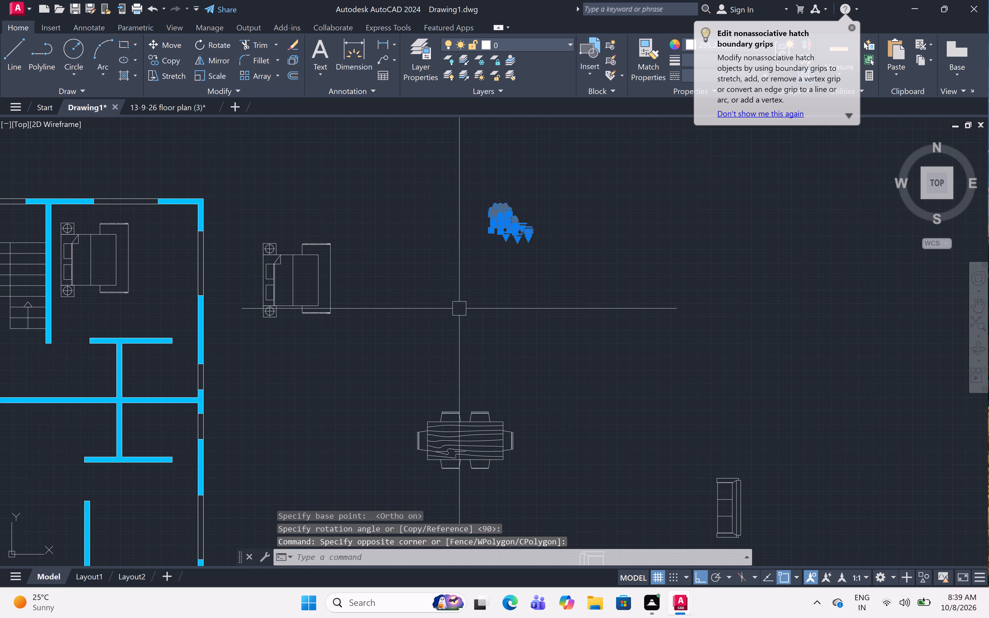
text(co)
key(space)
scroll(504, 235, up, 3)
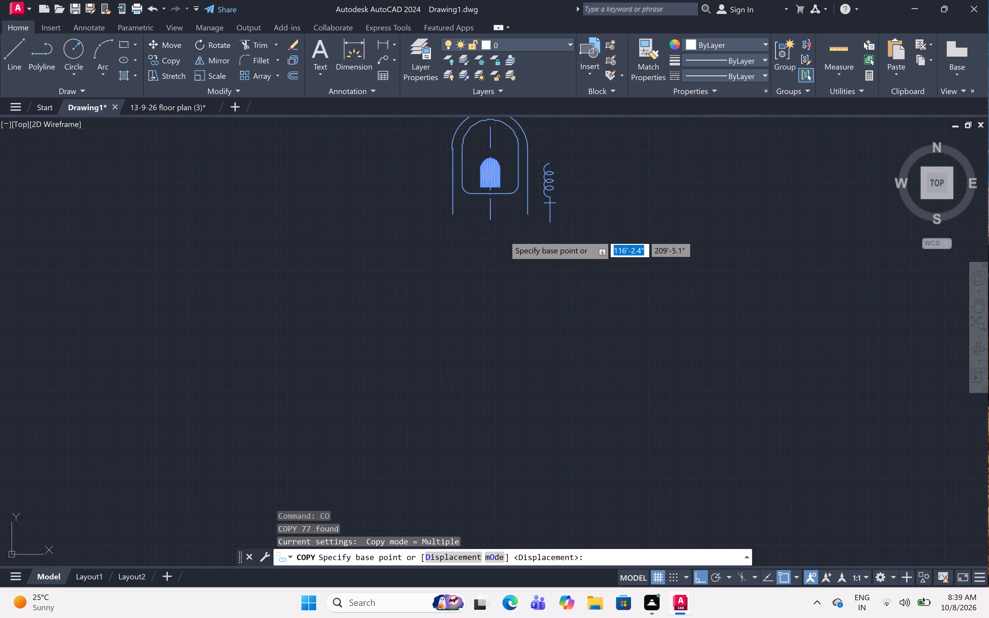
click(490, 215)
scroll(453, 282, down, 6)
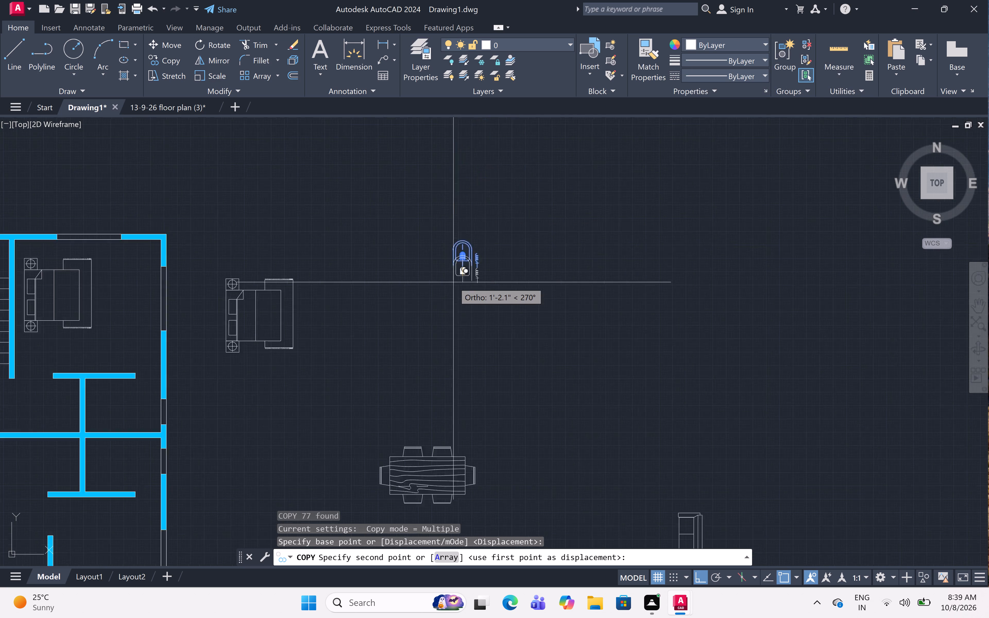
key(F8)
scroll(436, 304, down, 2)
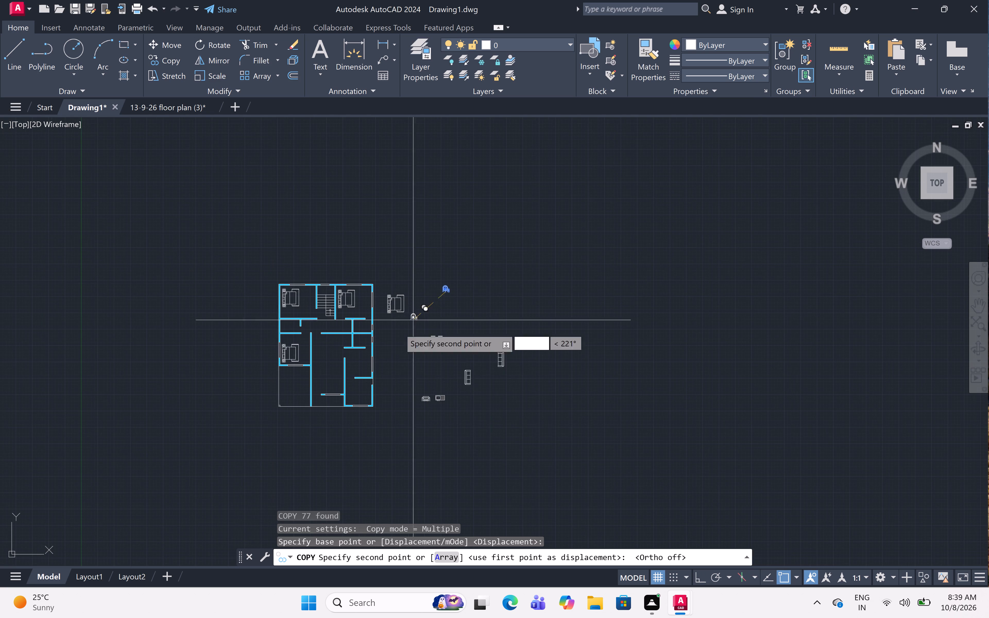
scroll(264, 324, up, 5)
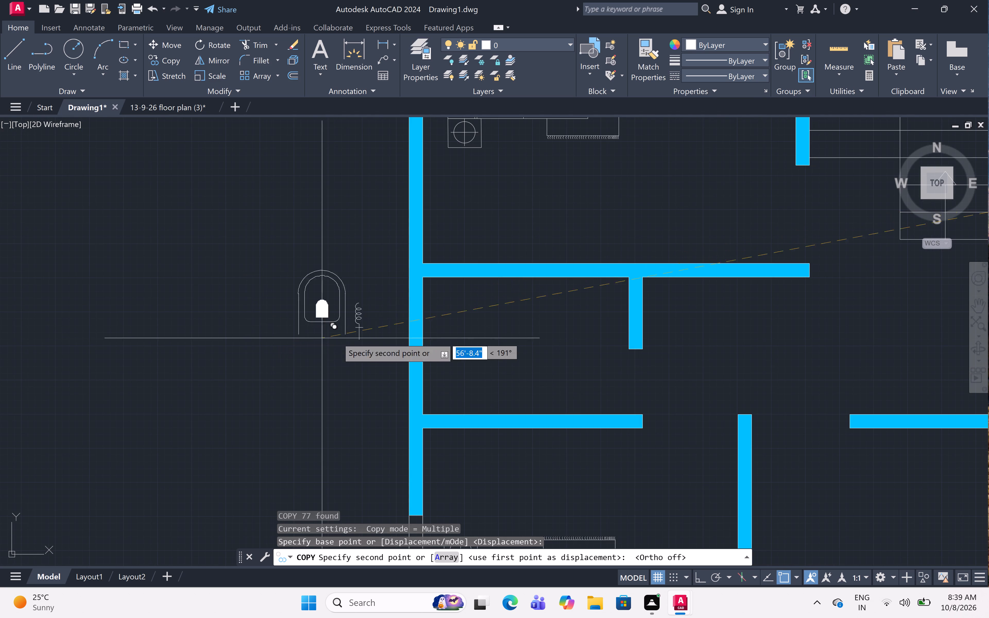
click(460, 406)
Place another toilet copy in the east bathroom, near the windowed east wall with its base at the south wall.
scroll(466, 354, down, 6)
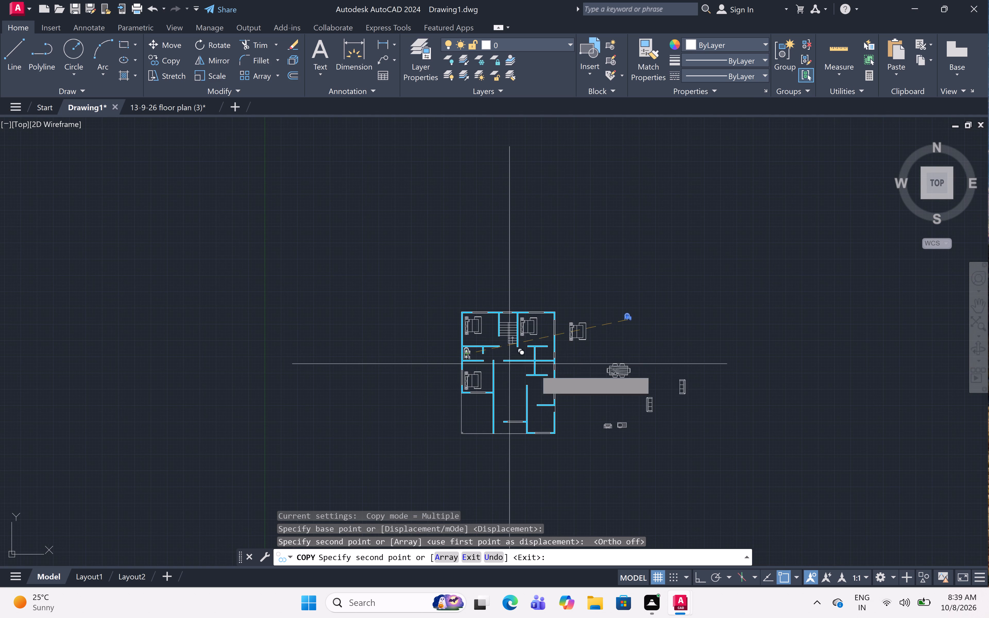
scroll(545, 350, up, 5)
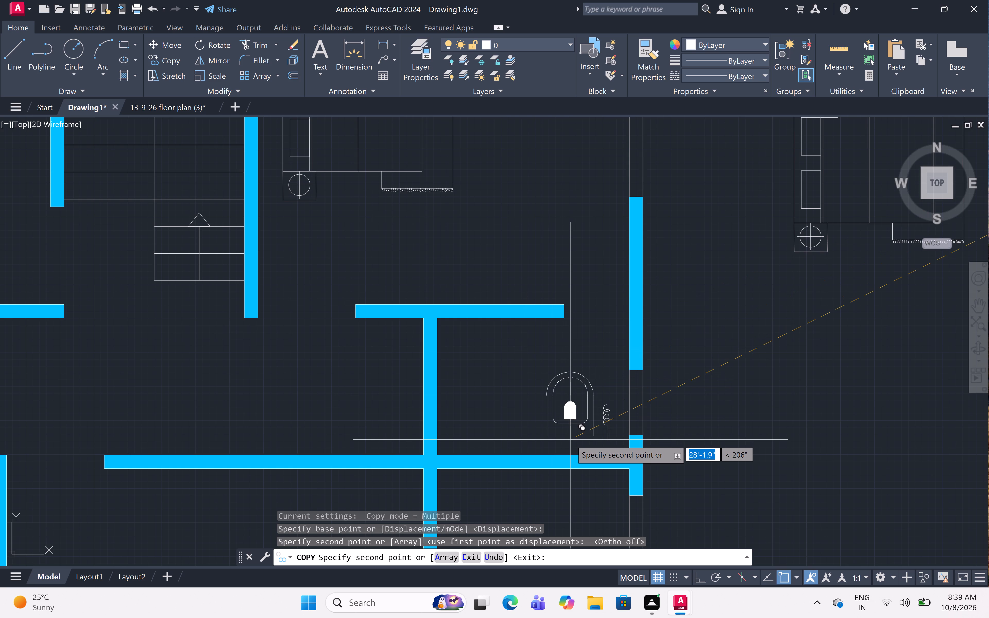
click(570, 445)
scroll(584, 376, down, 4)
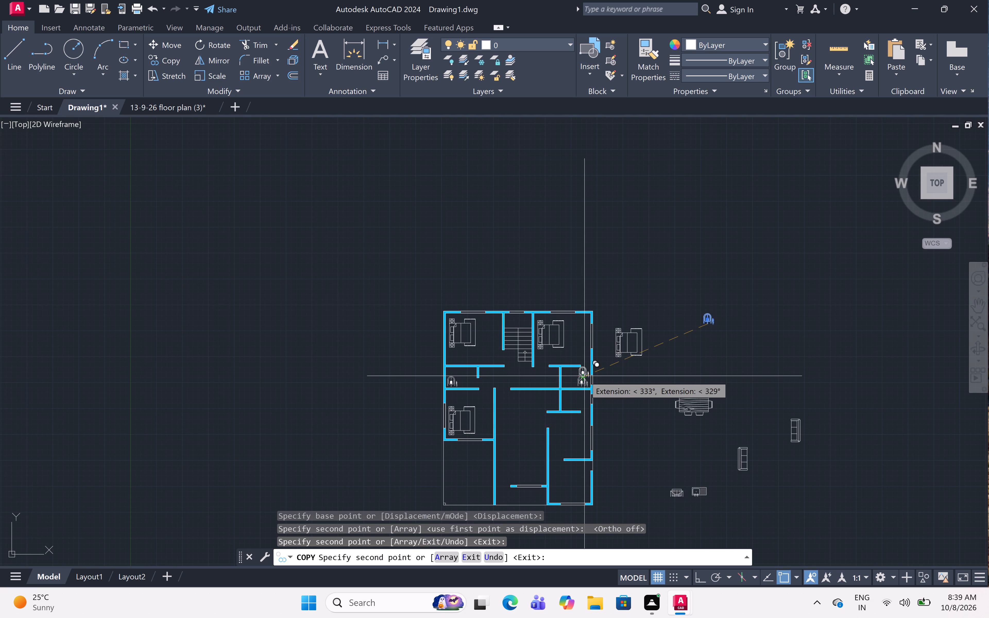
key(Escape)
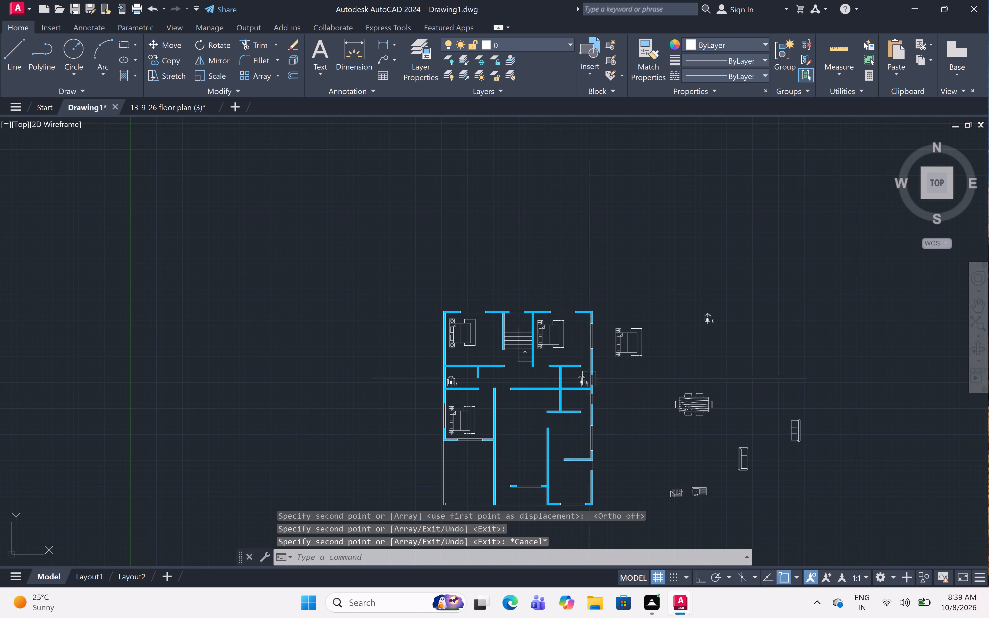
With Ortho on, rotate the dining table block 90° counterclockwise so its long side runs north–south.
click(719, 378)
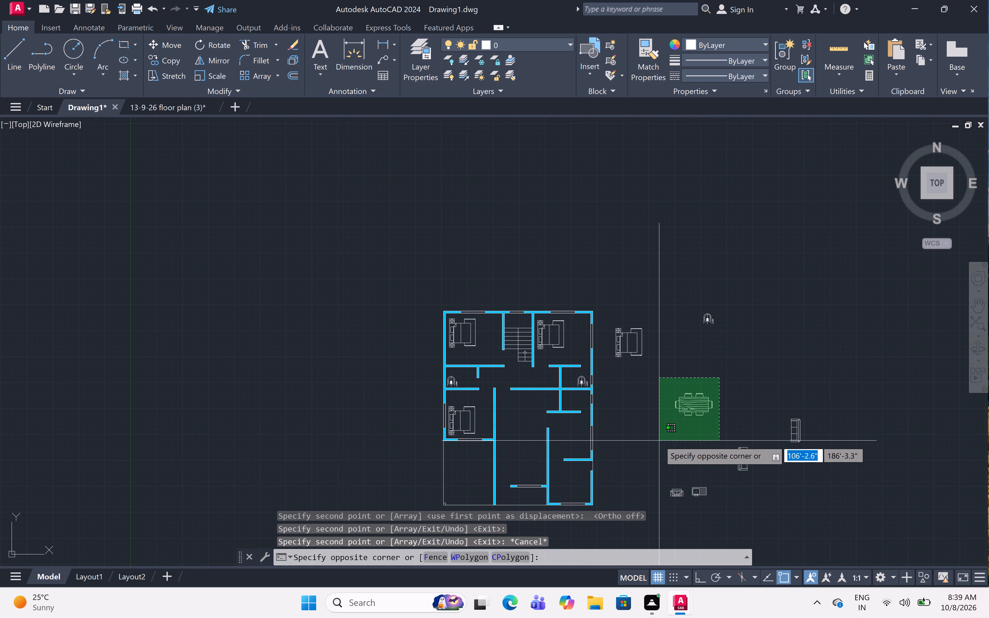
click(659, 441)
click(219, 41)
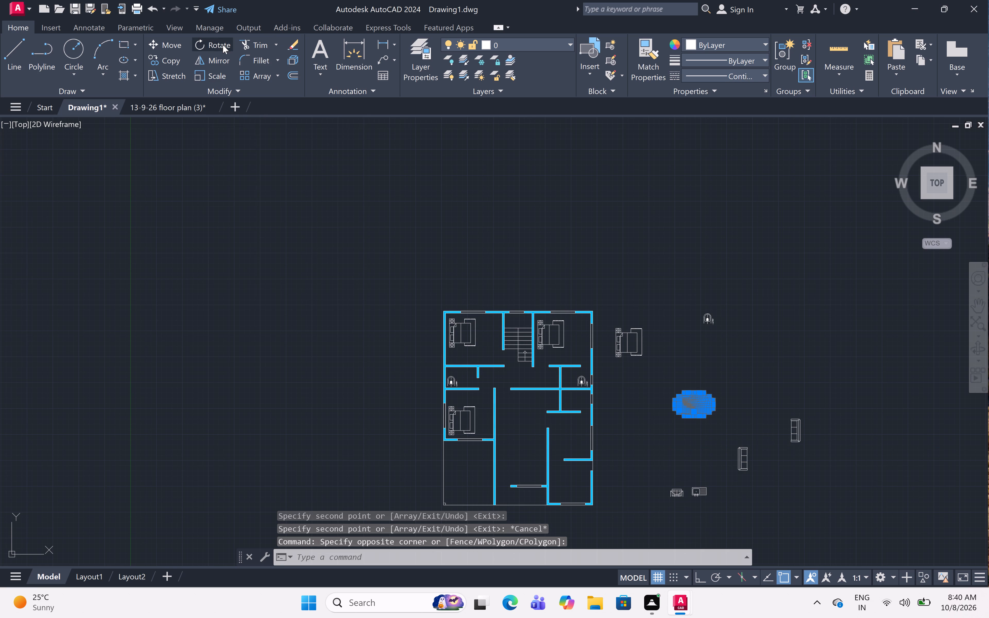
key(F8)
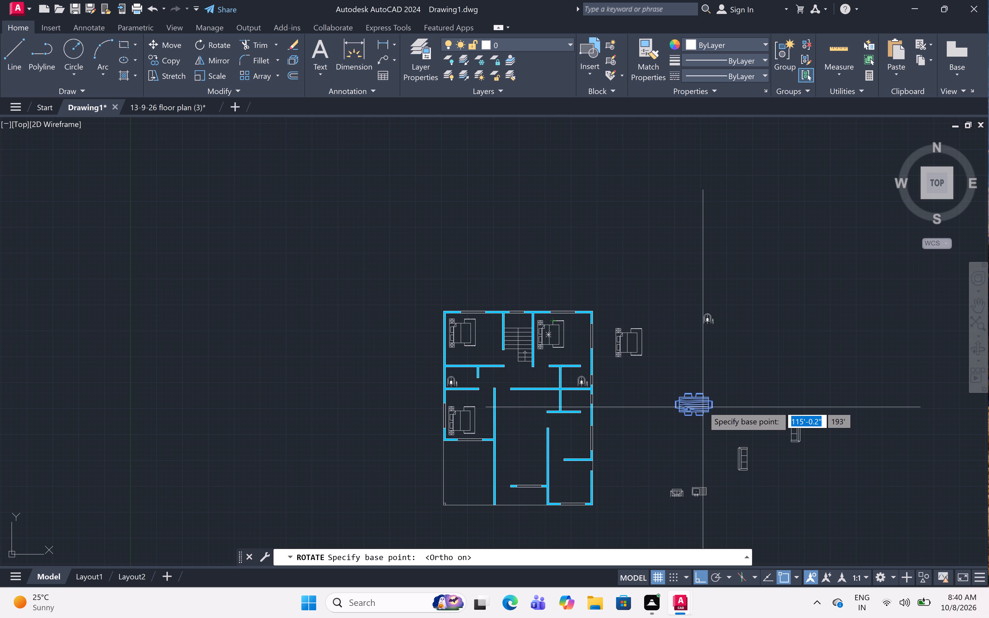
click(703, 406)
click(694, 341)
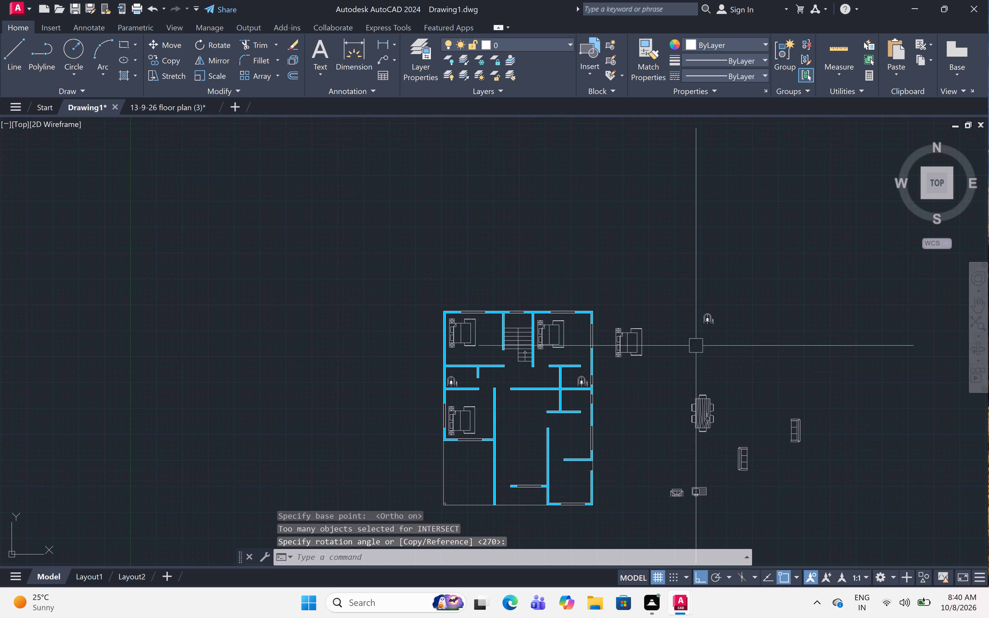
Scale the rotated dining table block down by eye to a little under half its size.
scroll(702, 437, up, 2)
click(765, 284)
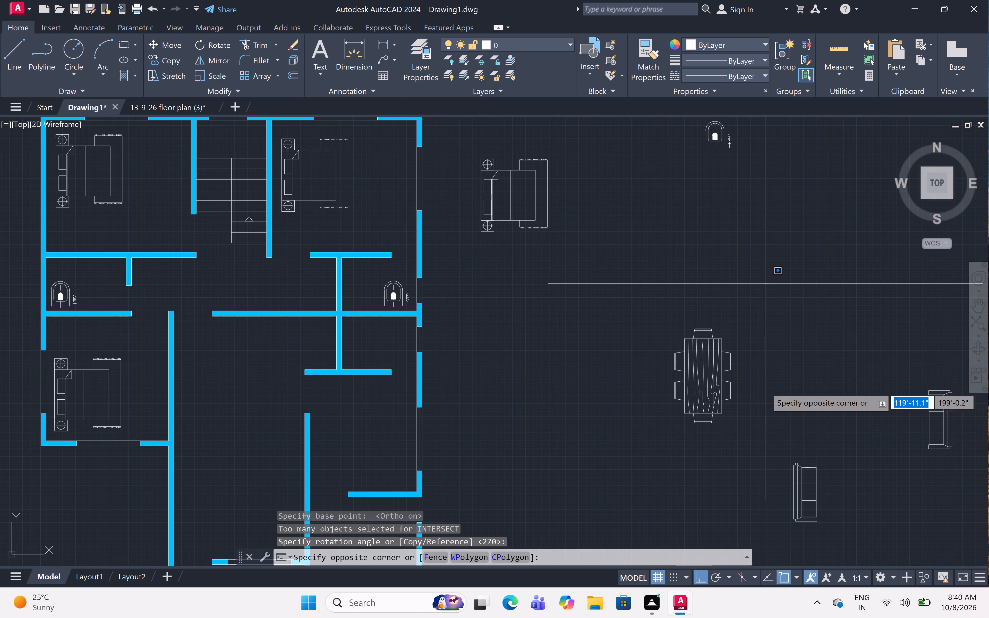
click(650, 468)
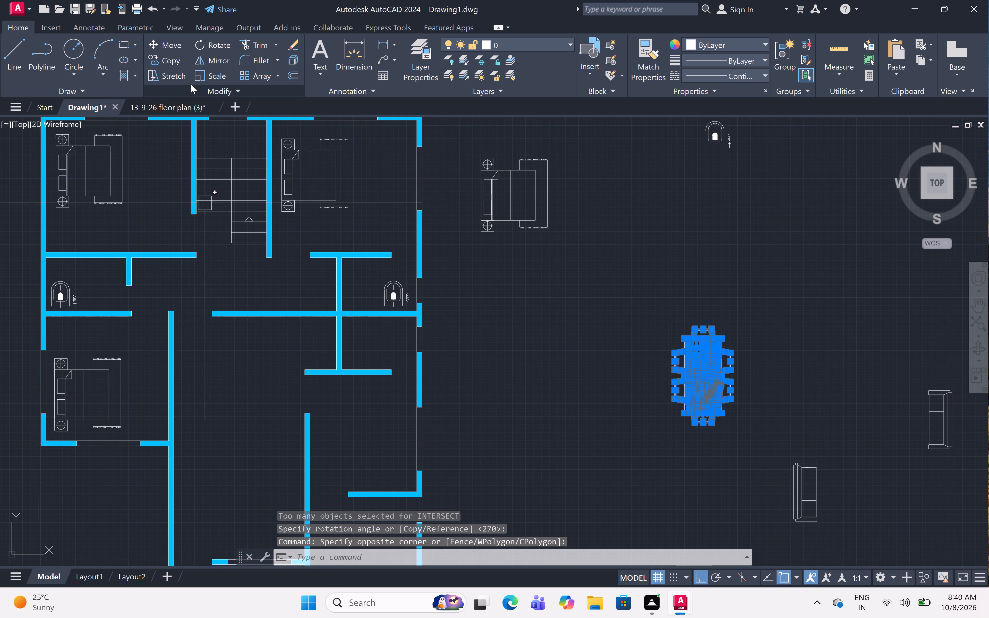
click(199, 73)
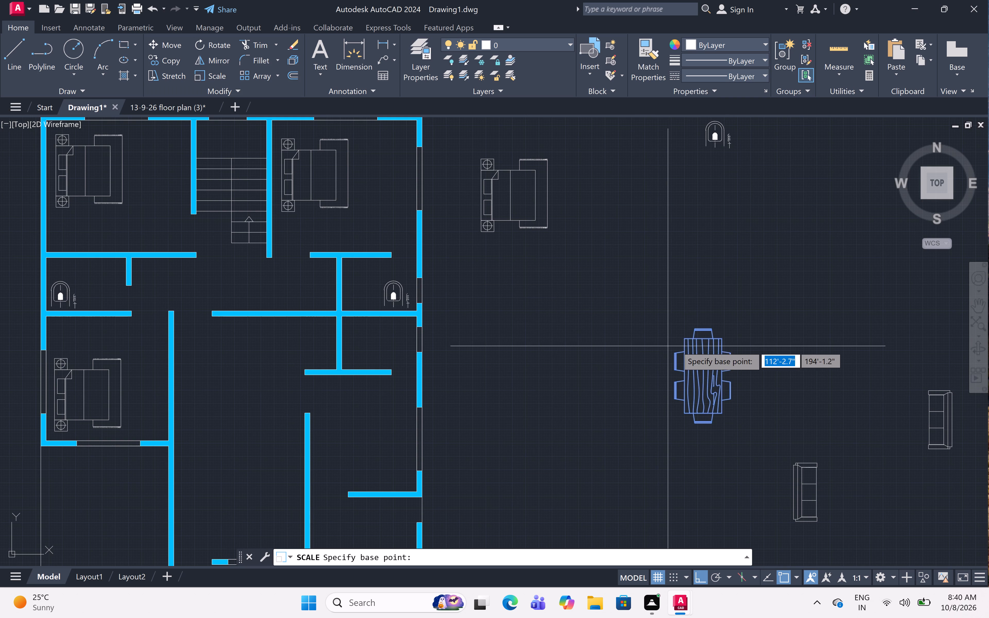
click(692, 335)
click(696, 355)
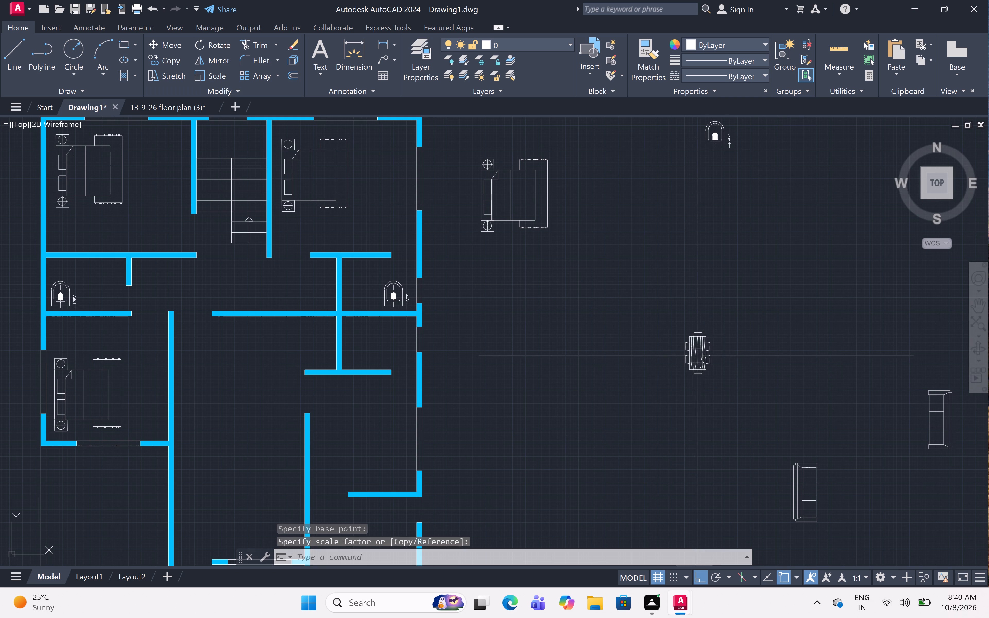
With Ortho off, copy the reduced dining table into the east room north of the kitchen, beside the east window.
click(716, 287)
click(619, 423)
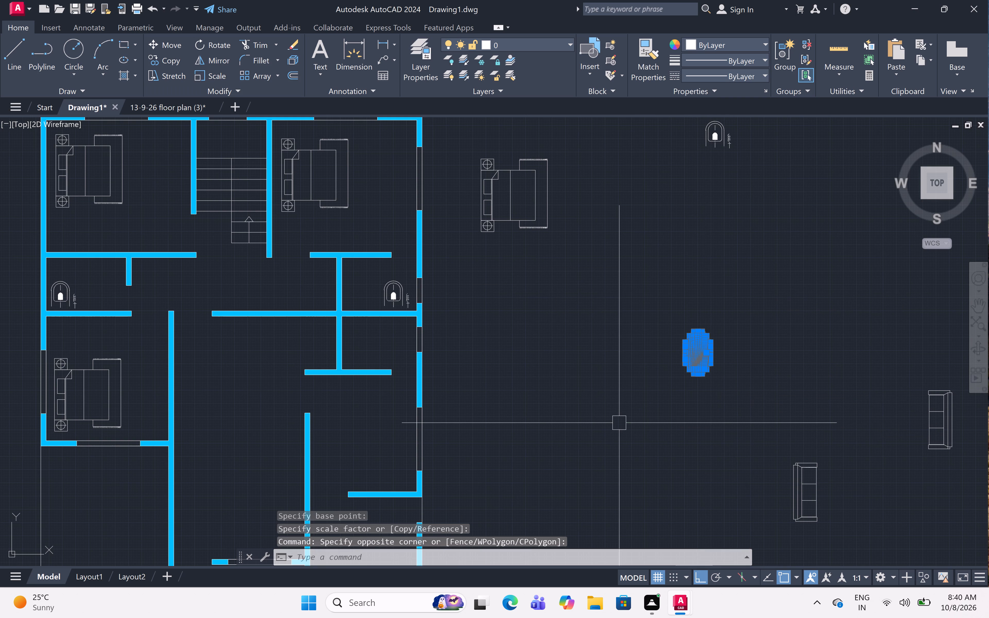
text(co)
key(space)
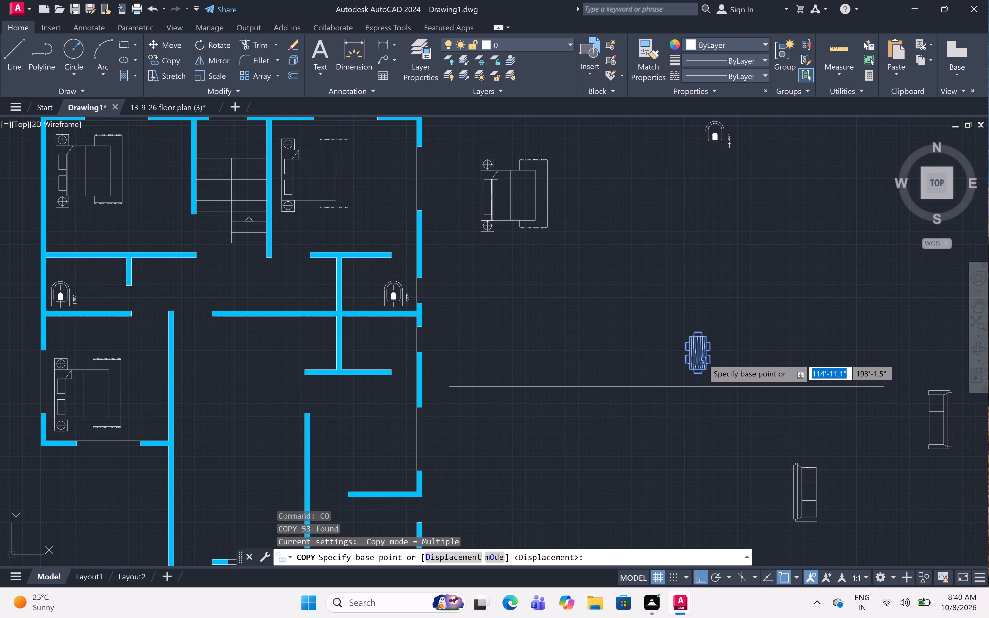
click(704, 356)
key(F8)
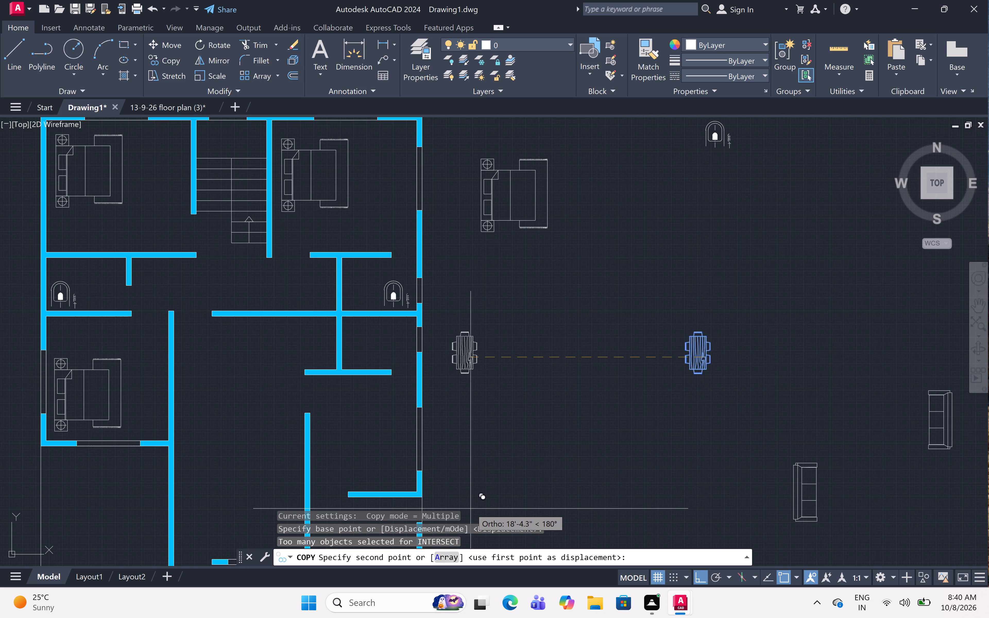
scroll(401, 400, down, 2)
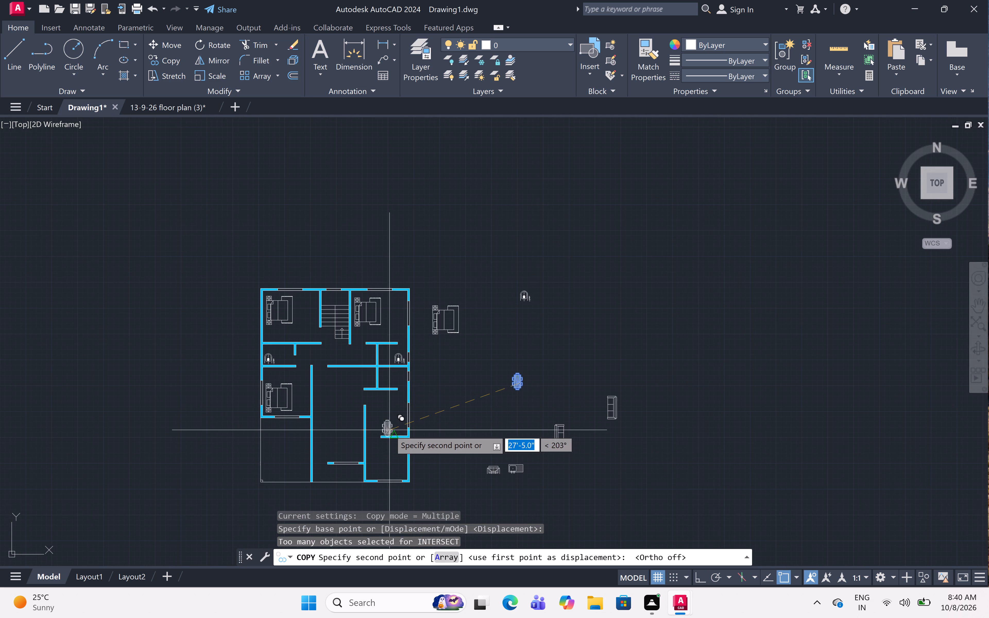
scroll(389, 430, up, 3)
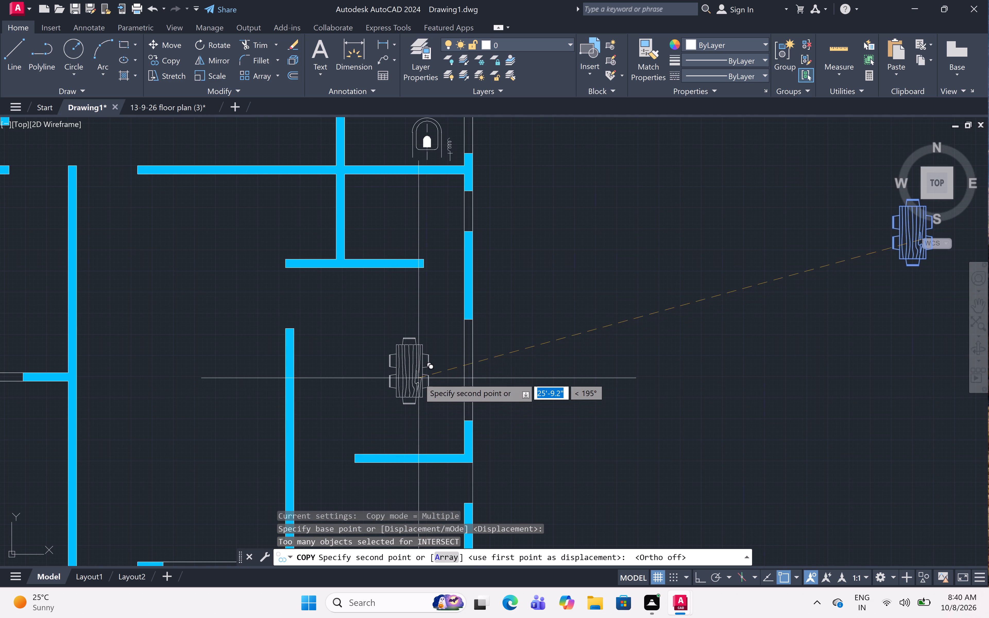
click(419, 378)
scroll(629, 323, down, 3)
key(Escape)
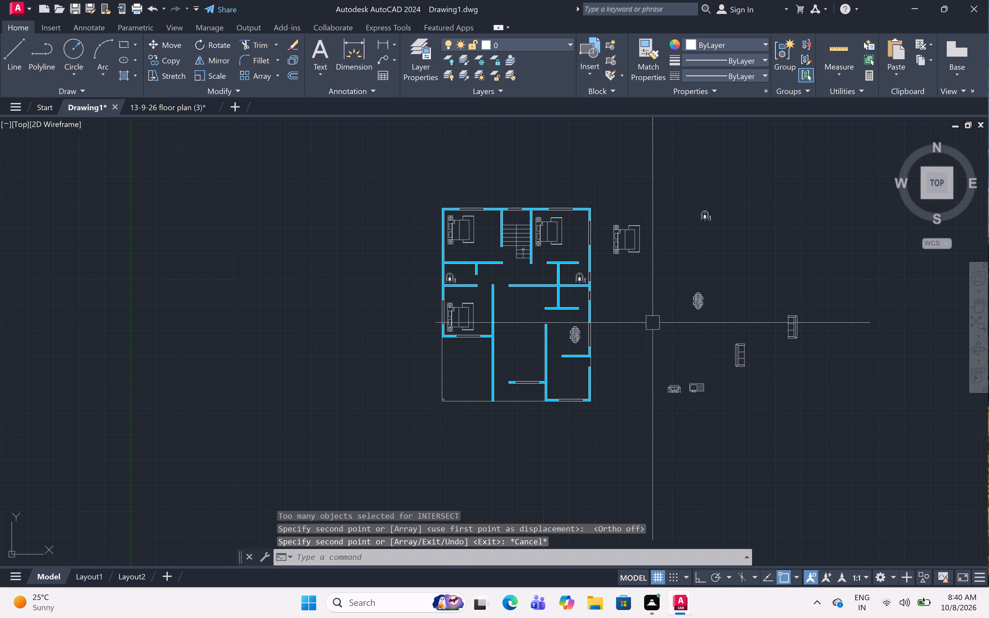
With Ortho on, draw kitchen counter lines in the southeast room: west from the east wall opening's lower corner, south, and about 5'-9" west to the wall.
scroll(573, 417, up, 2)
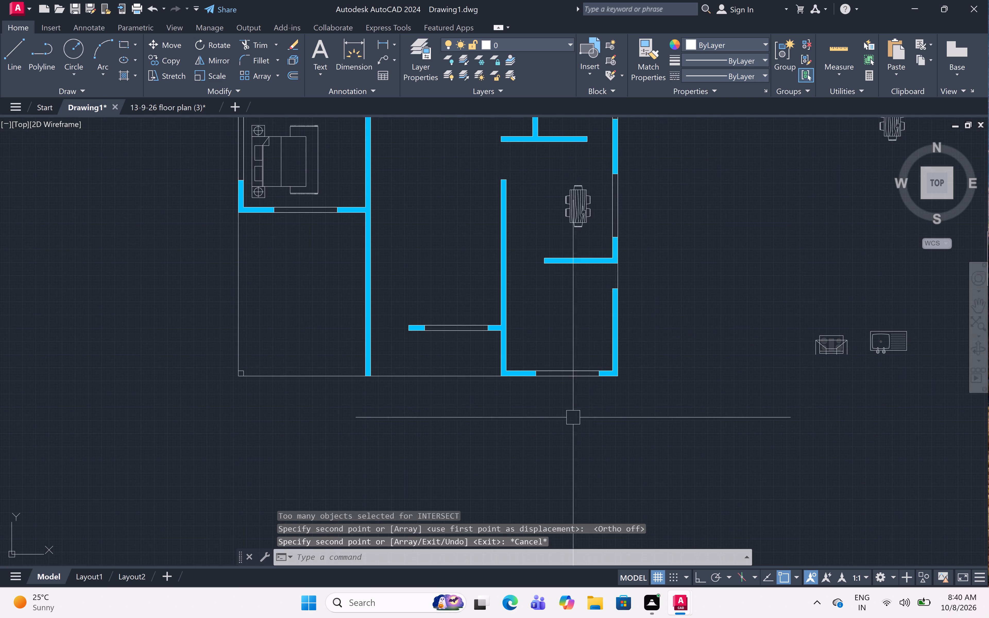
text(l)
key(space)
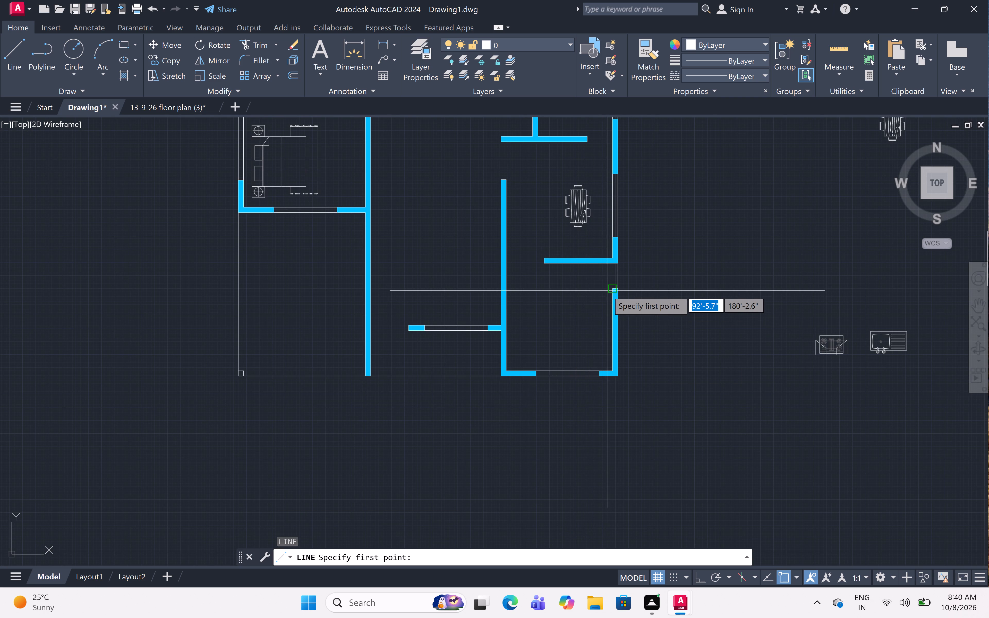
click(610, 289)
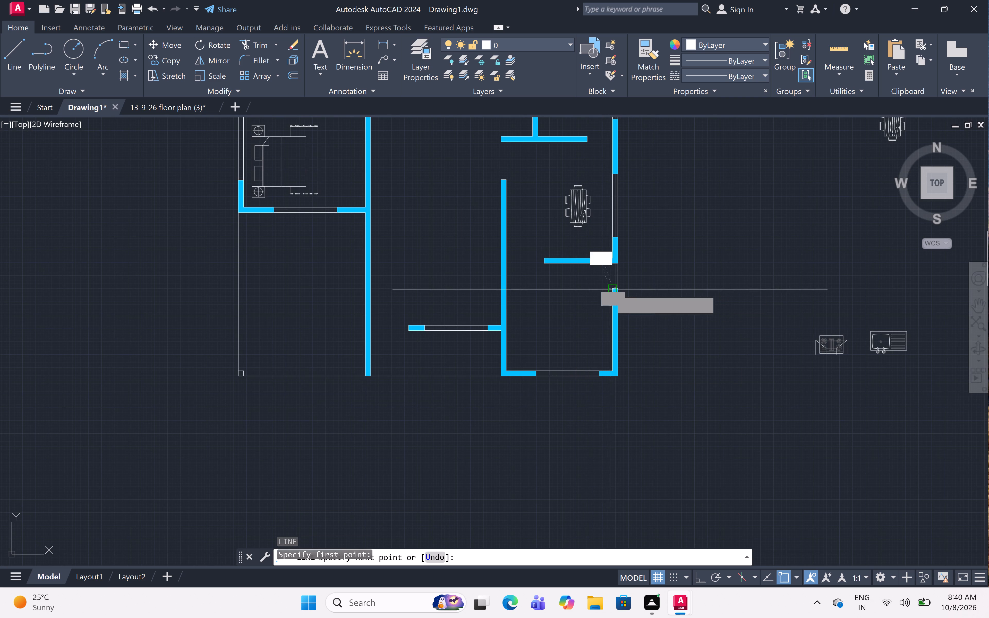
key(F8)
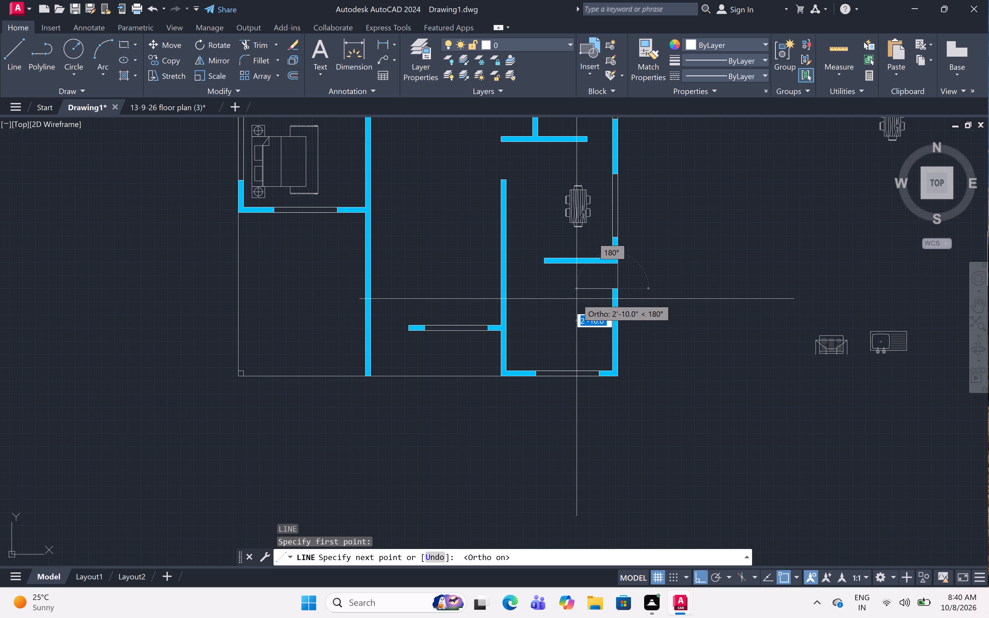
click(579, 298)
click(579, 345)
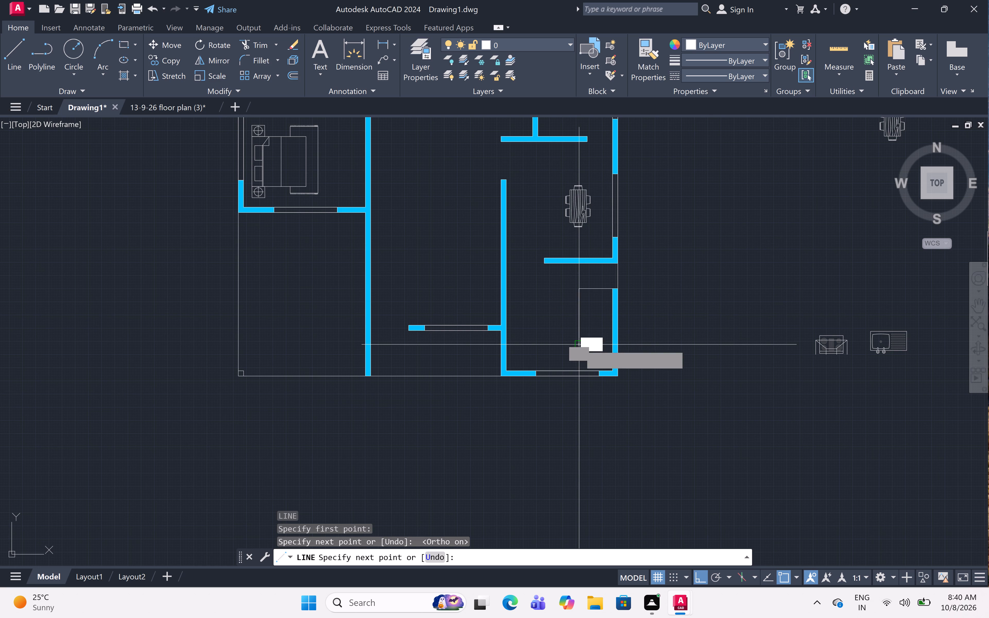
click(508, 344)
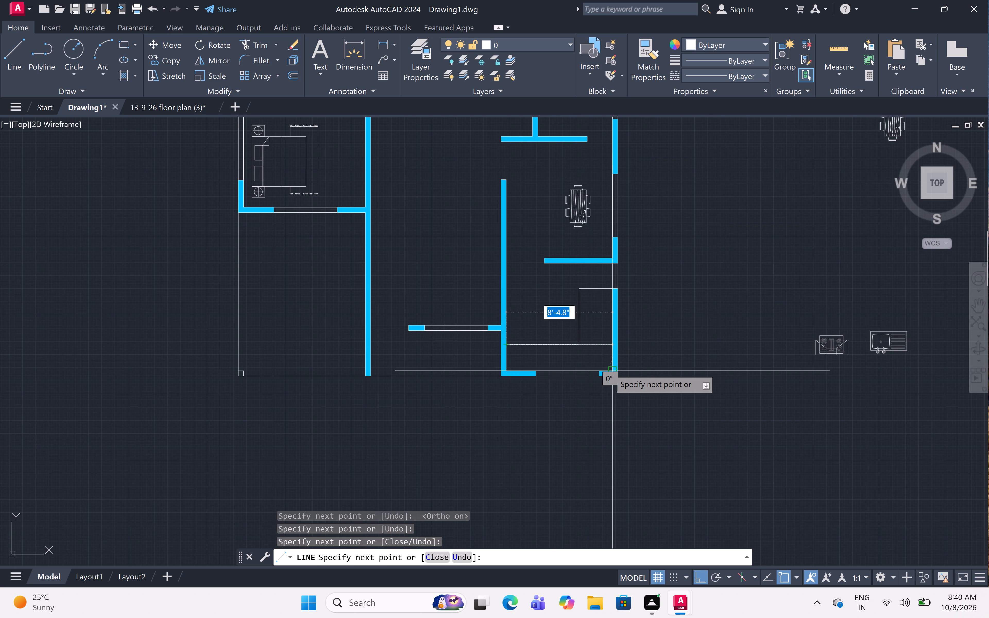
key(Escape)
Narrow the east counter by shifting its vertical edge slightly east, and stretch the south counter's edge to meet it.
scroll(577, 297, up, 2)
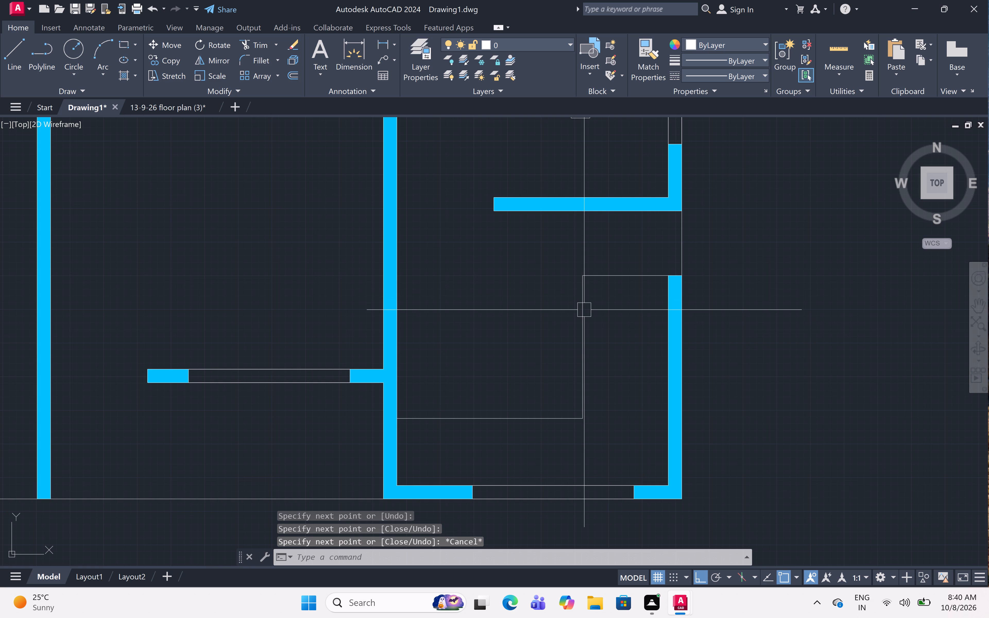
click(585, 310)
click(584, 348)
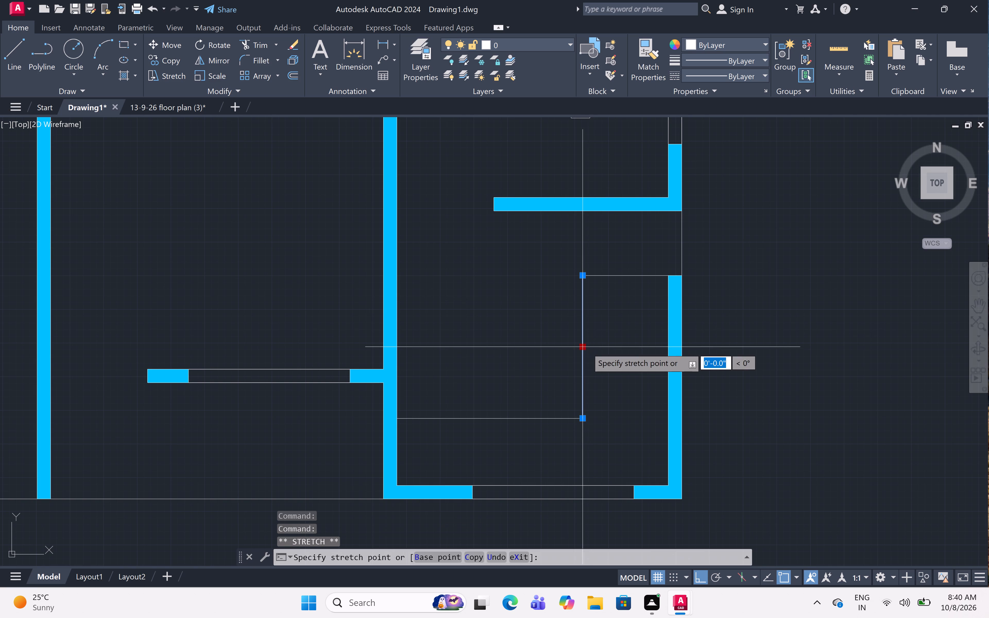
click(601, 344)
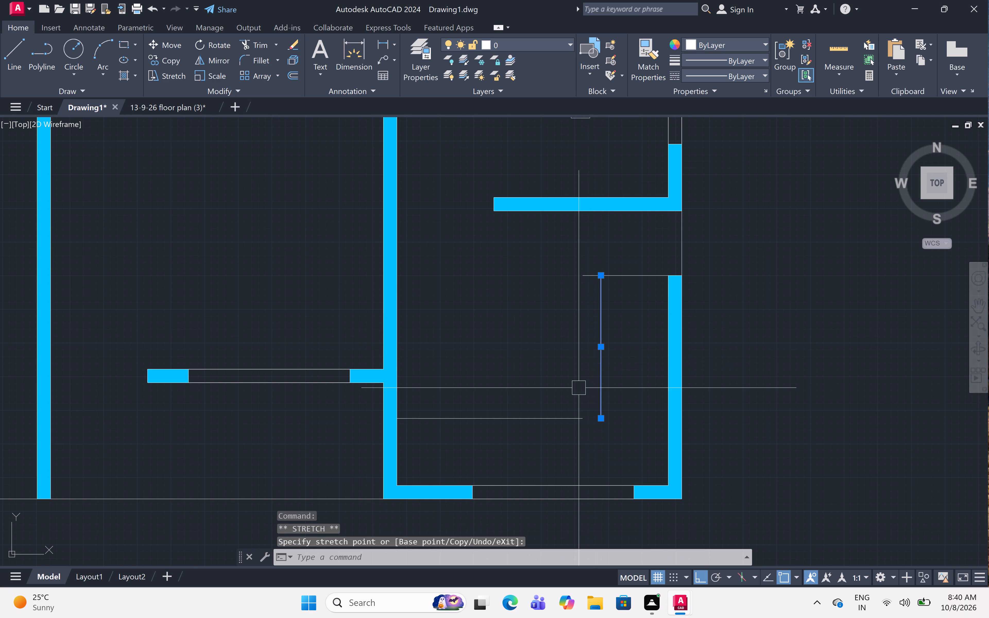
click(580, 418)
click(580, 419)
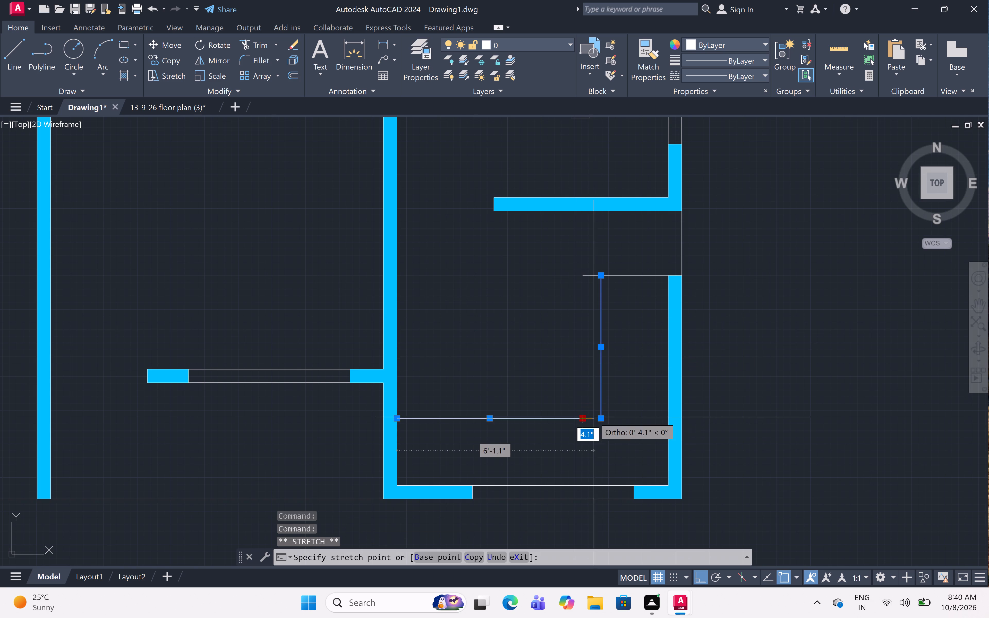
click(601, 418)
key(Escape)
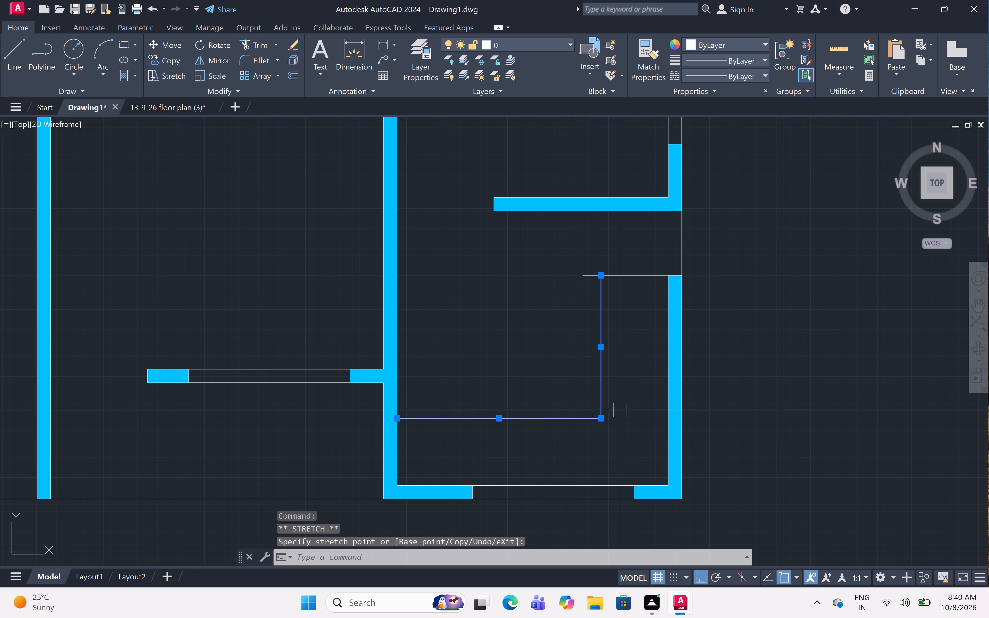
Trim the counter's north end line where it overhangs west of the shifted vertical edge.
scroll(596, 255, up, 4)
text(tr)
key(space)
click(570, 388)
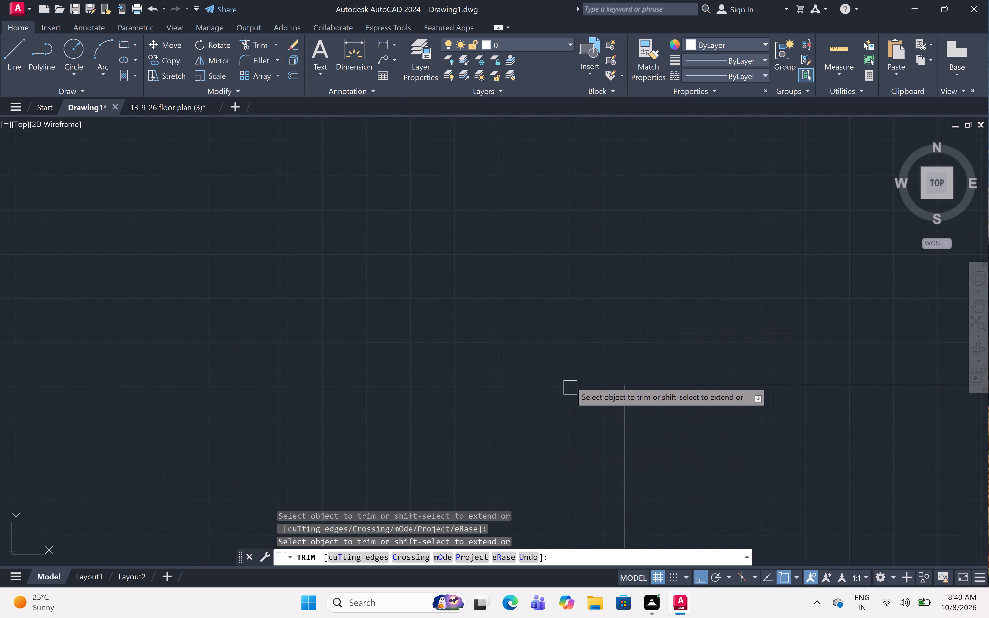
With Ortho off, copy the stove and sink blocks together onto the kitchen's south counter, just inside the south wall.
scroll(570, 364, down, 11)
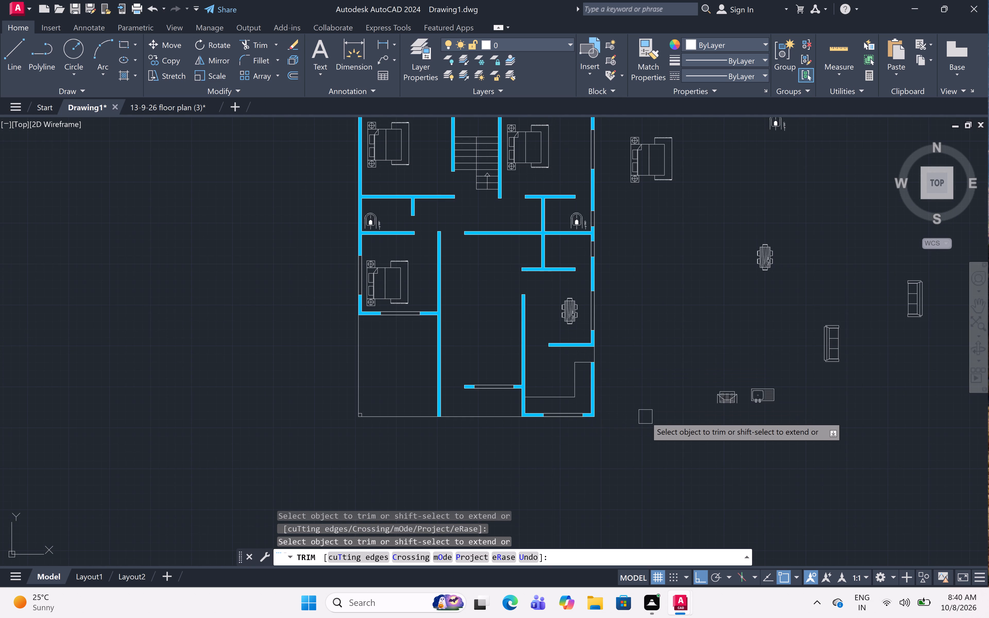
key(Escape)
scroll(675, 440, up, 1)
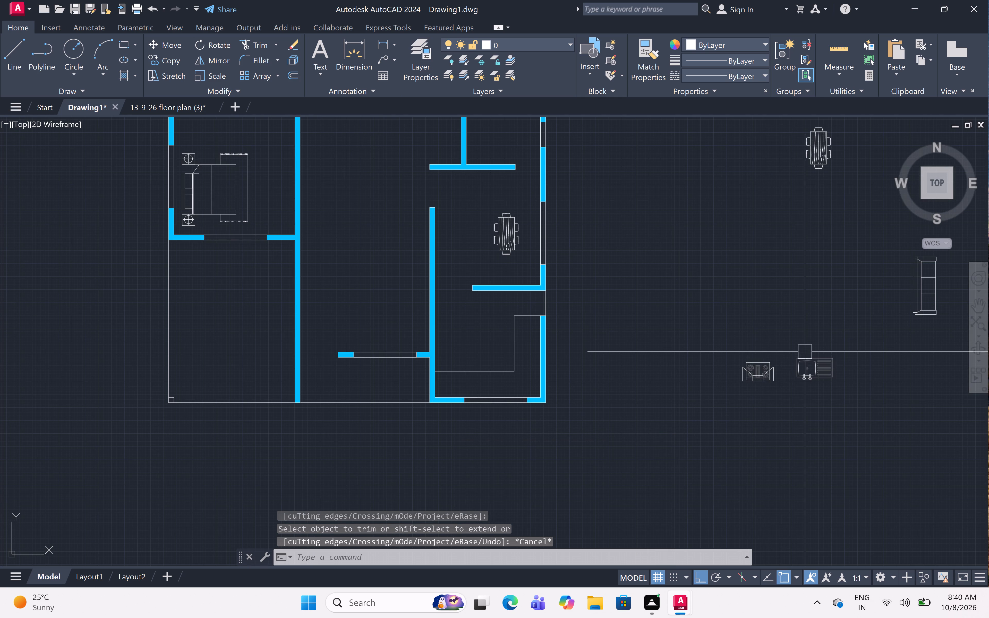
click(862, 335)
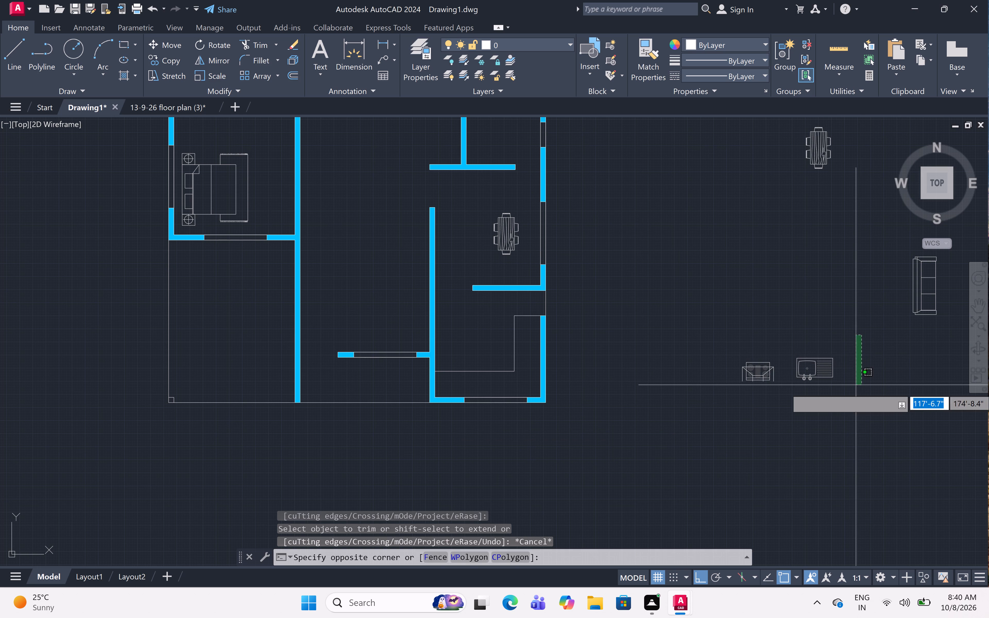
click(621, 433)
text(co)
key(space)
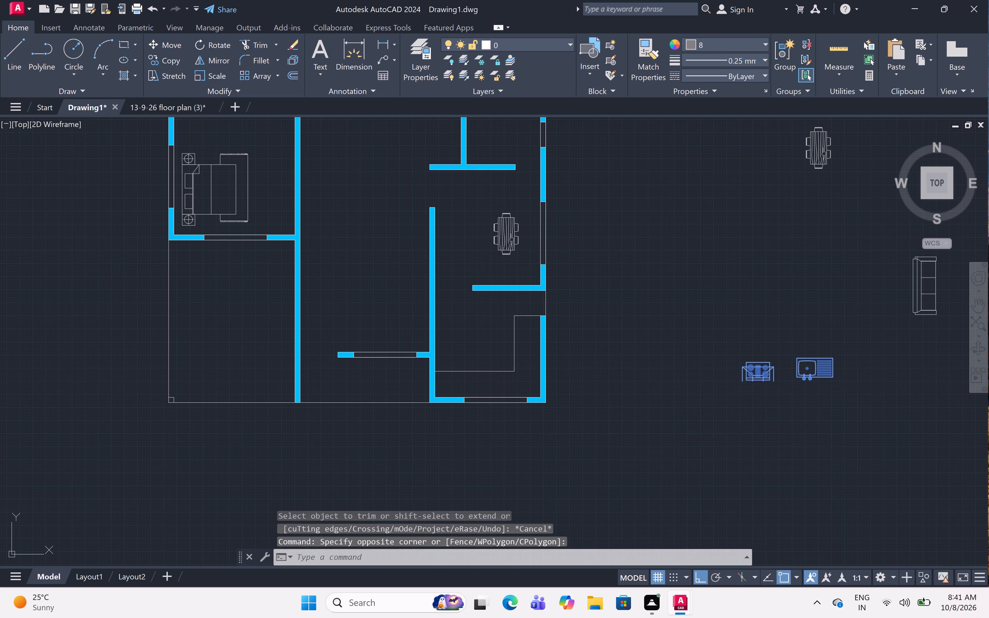
click(761, 382)
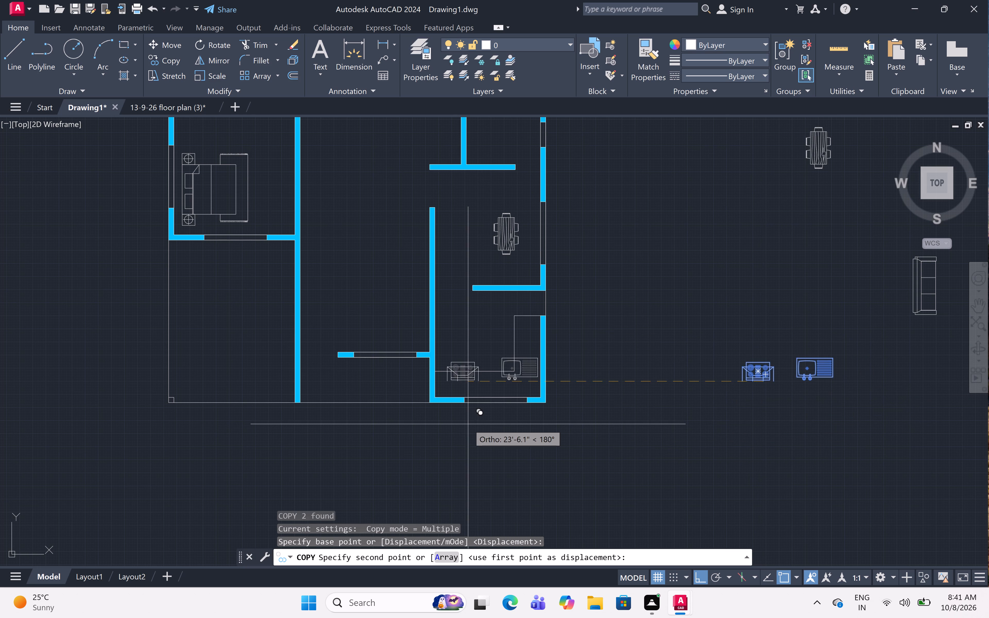
scroll(483, 419, up, 2)
key(F8)
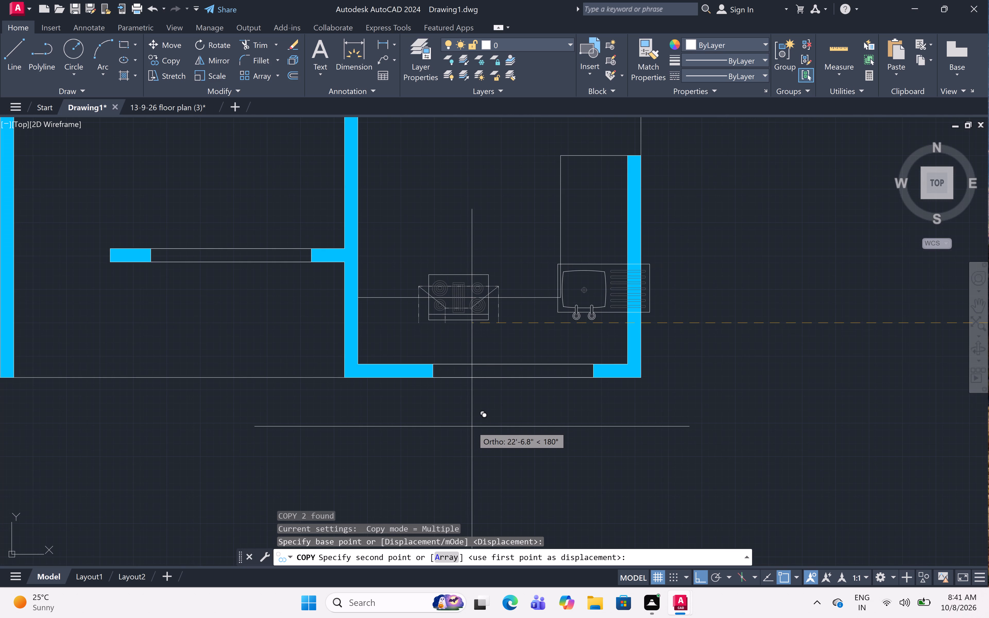
scroll(447, 380, up, 2)
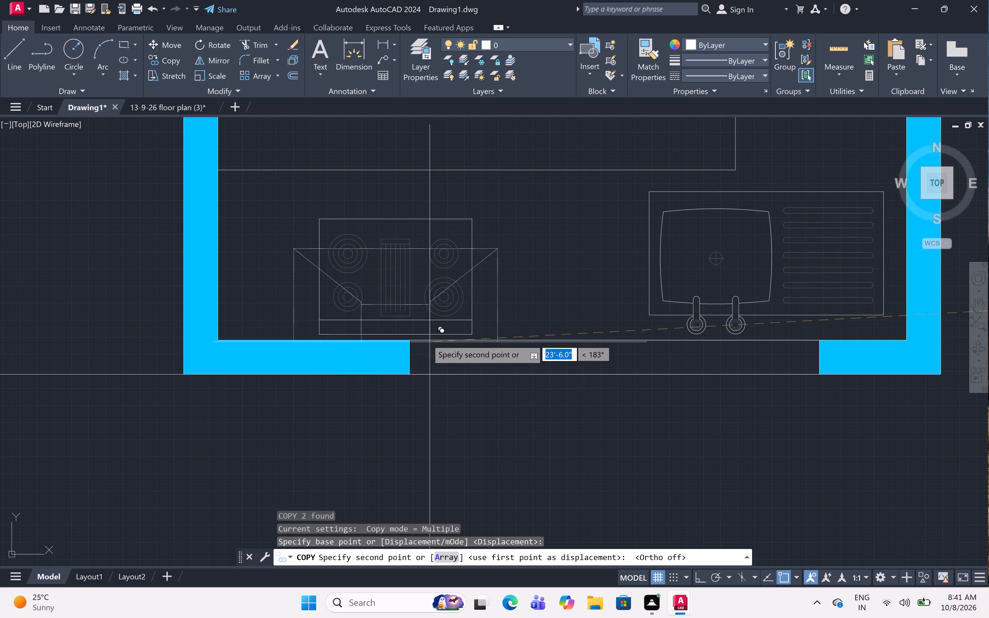
click(430, 327)
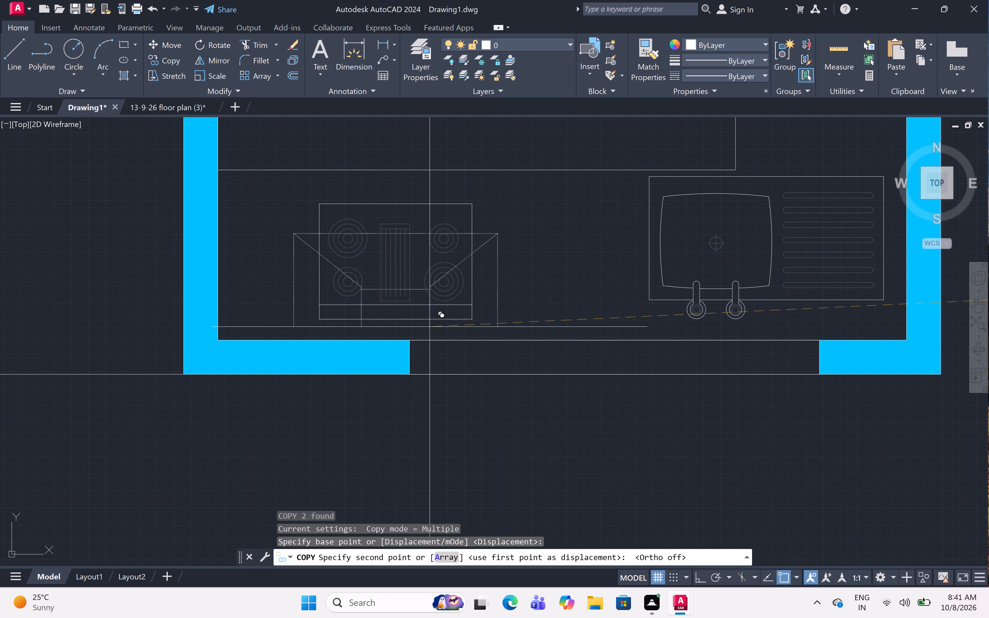
scroll(342, 355, down, 5)
key(Escape)
With Ortho on, rotate the easternmost spare sofa a quarter turn so it lies horizontally with its back facing south.
scroll(587, 417, down, 2)
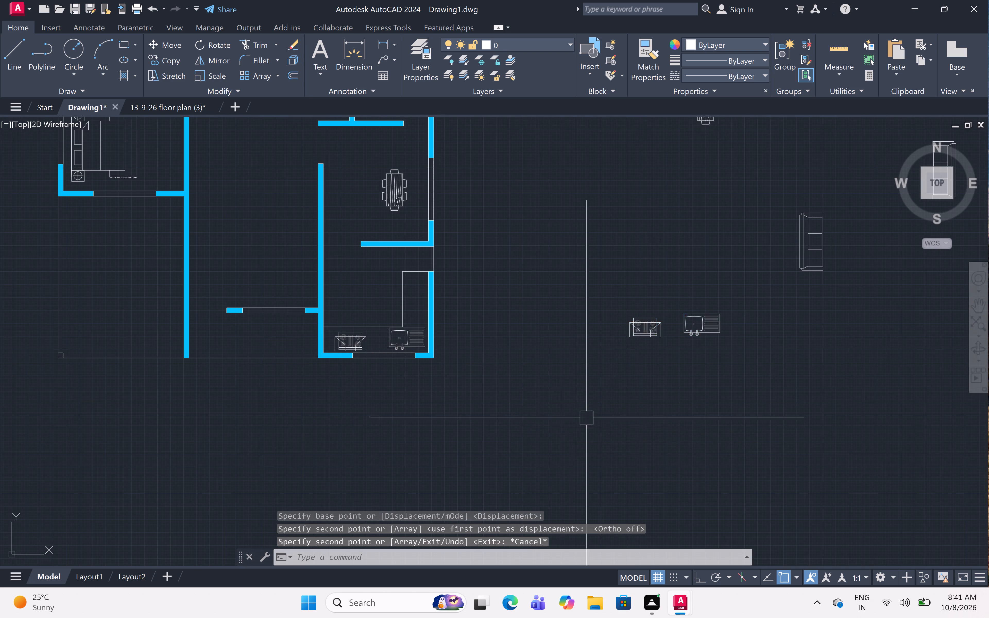
middle_drag(587, 417, 612, 437)
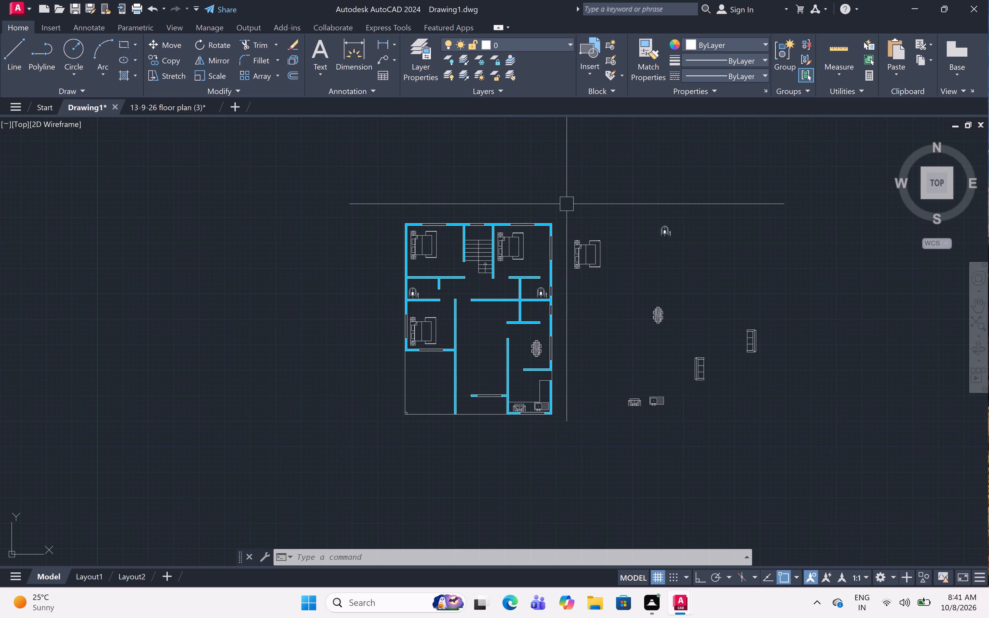
scroll(700, 440, up, 1)
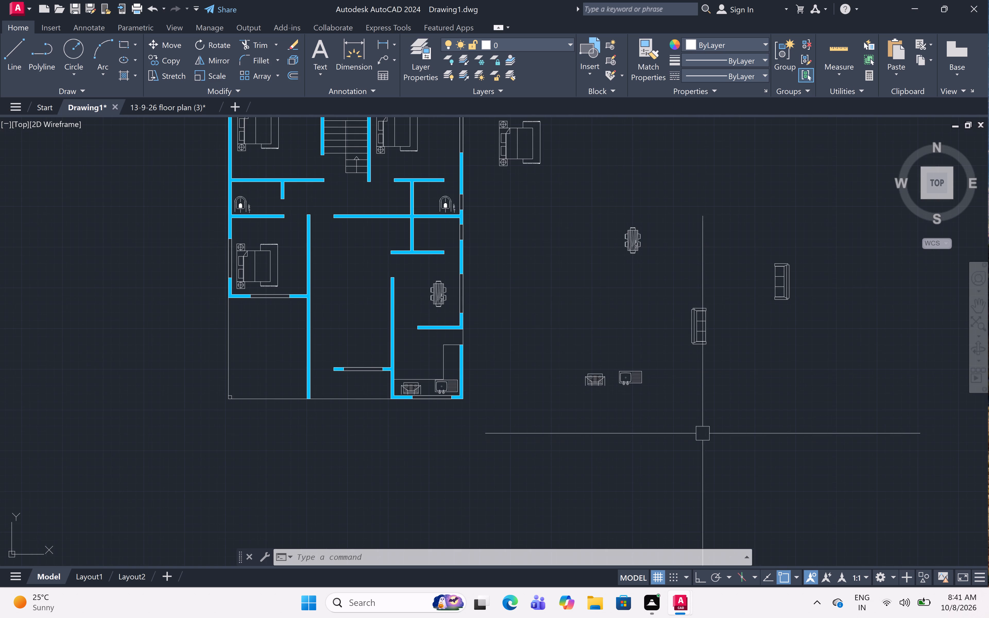
click(828, 231)
click(754, 311)
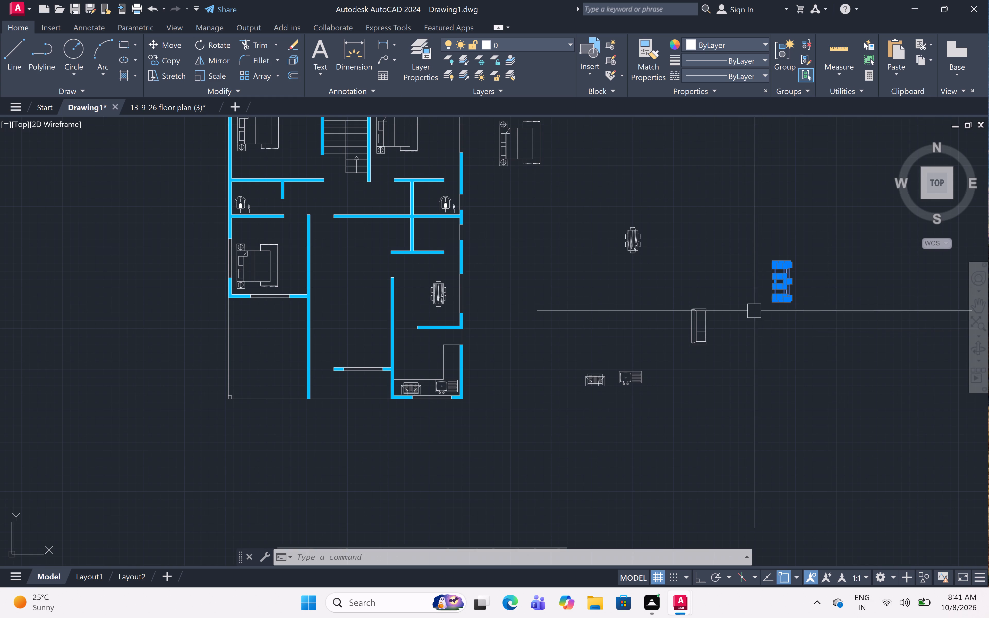
click(221, 47)
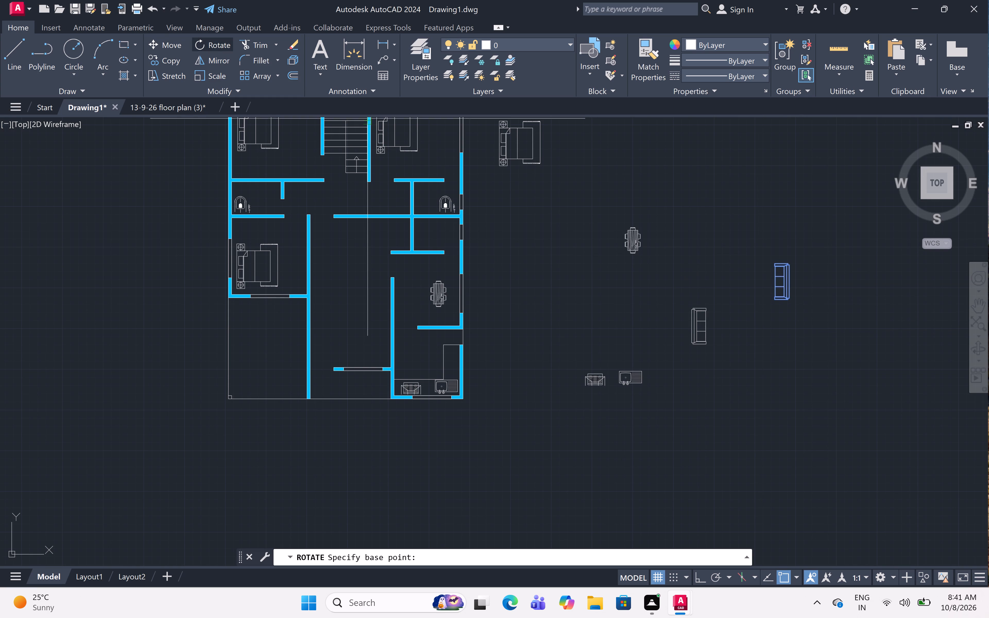
click(787, 279)
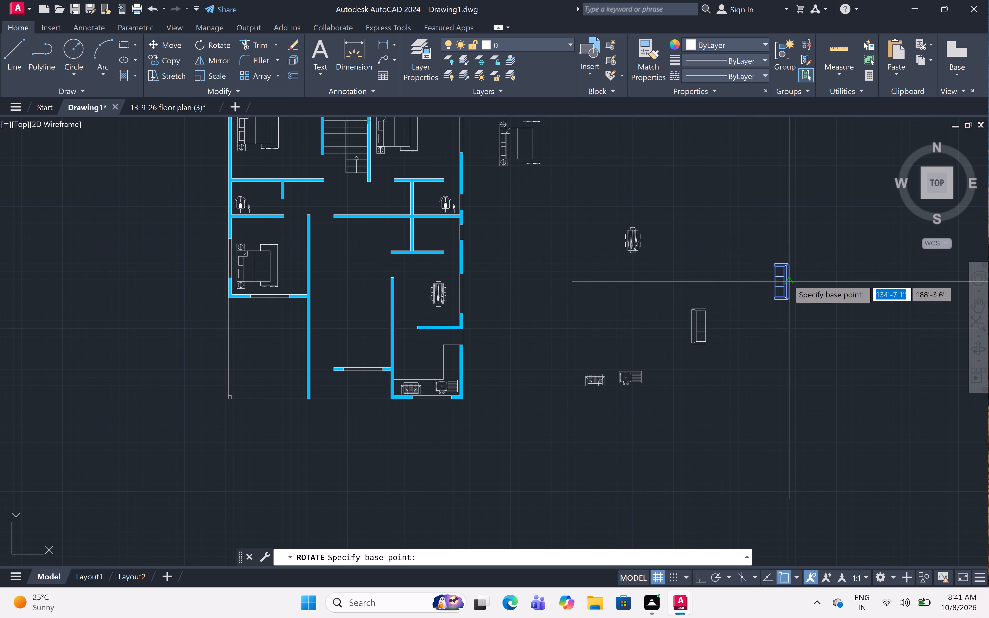
key(F8)
click(783, 321)
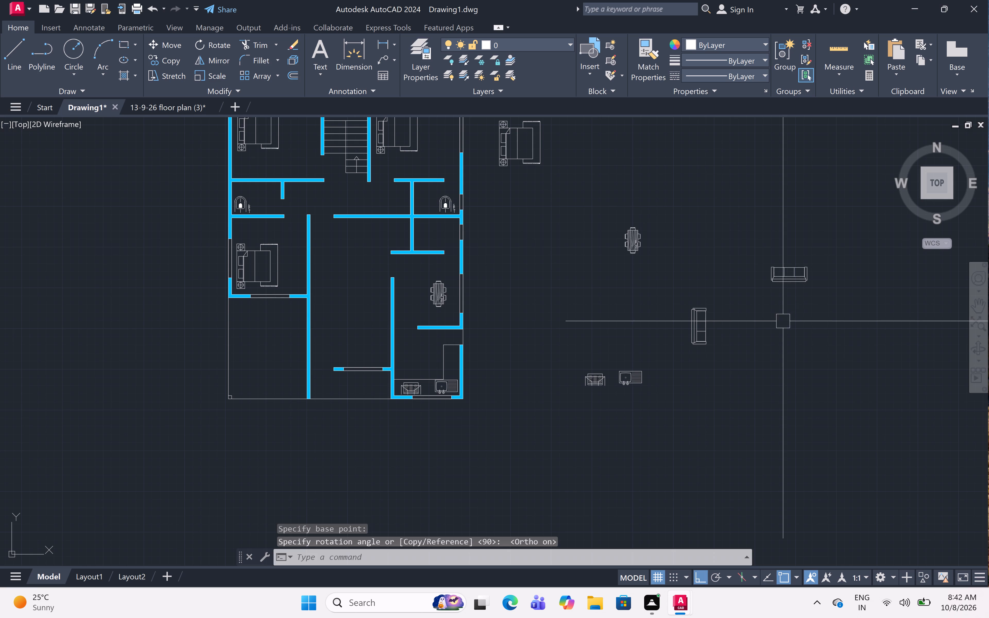
With Ortho off, copy the rotated sofa to a spot just southeast of the vertical sofa.
click(813, 253)
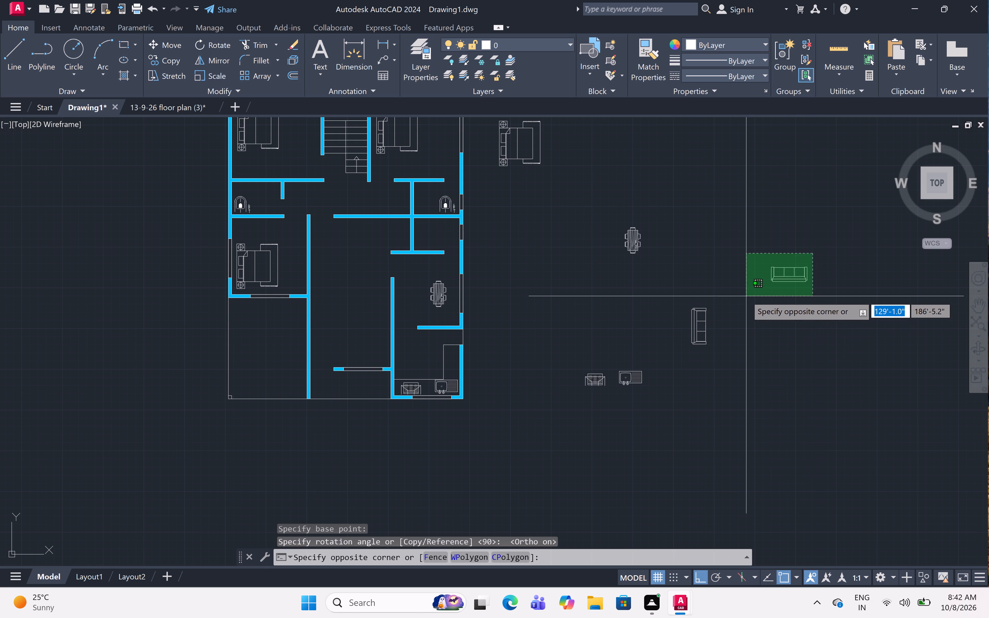
click(746, 296)
key(c)
text(o)
key(space)
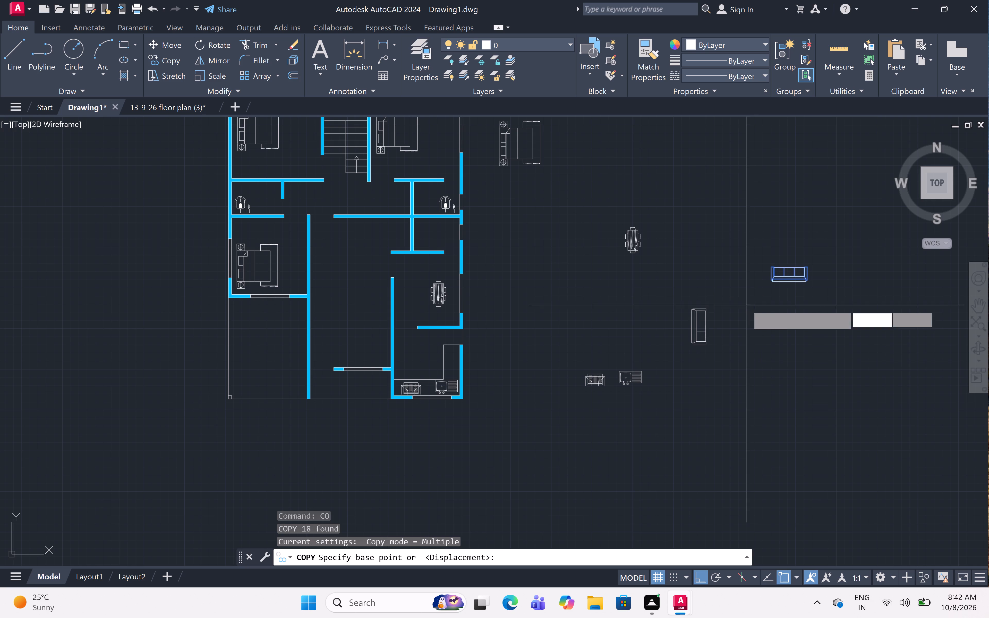
click(794, 285)
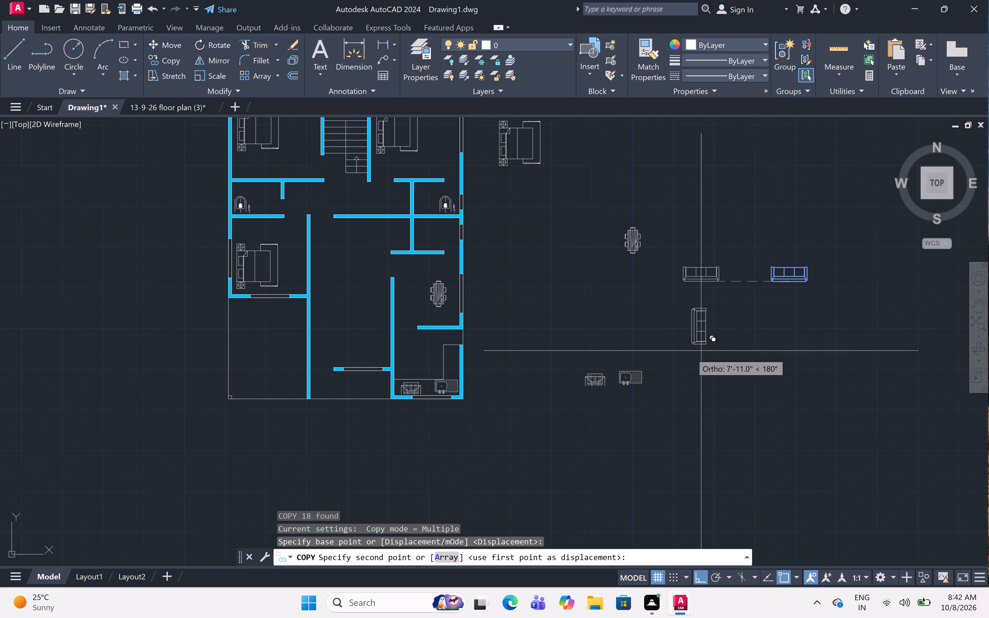
key(F8)
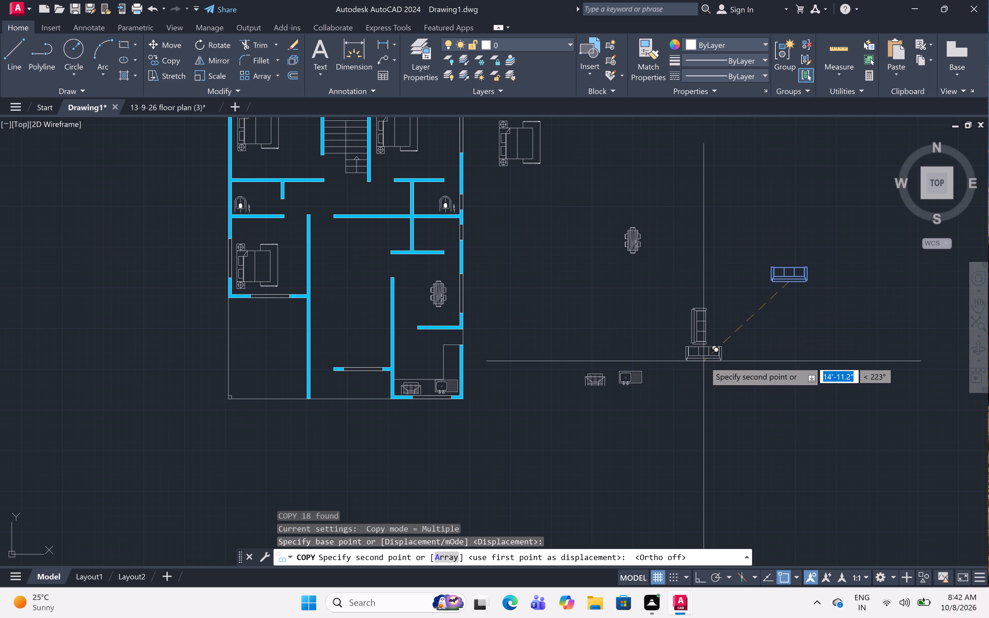
scroll(706, 363, up, 2)
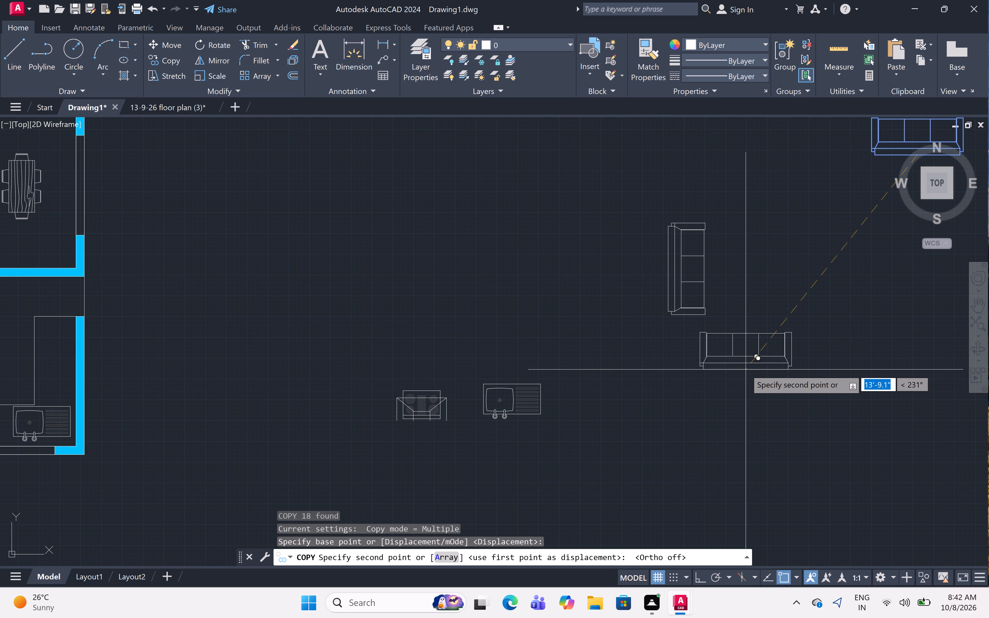
click(752, 365)
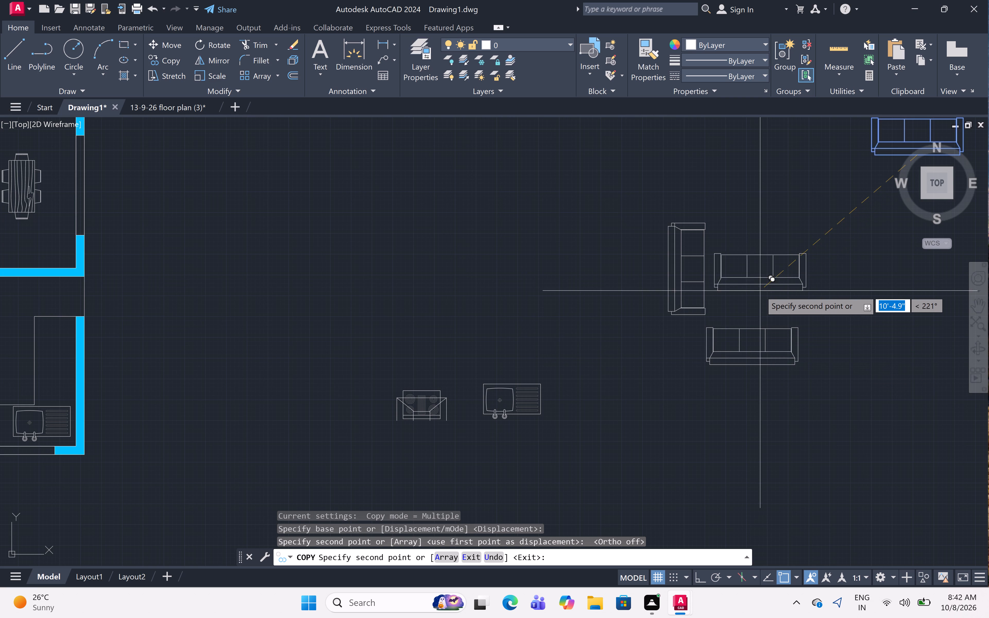
key(Escape)
With Ortho on, mirror the vertical sofa about a vertical line to its east, keeping the source sofa.
click(717, 212)
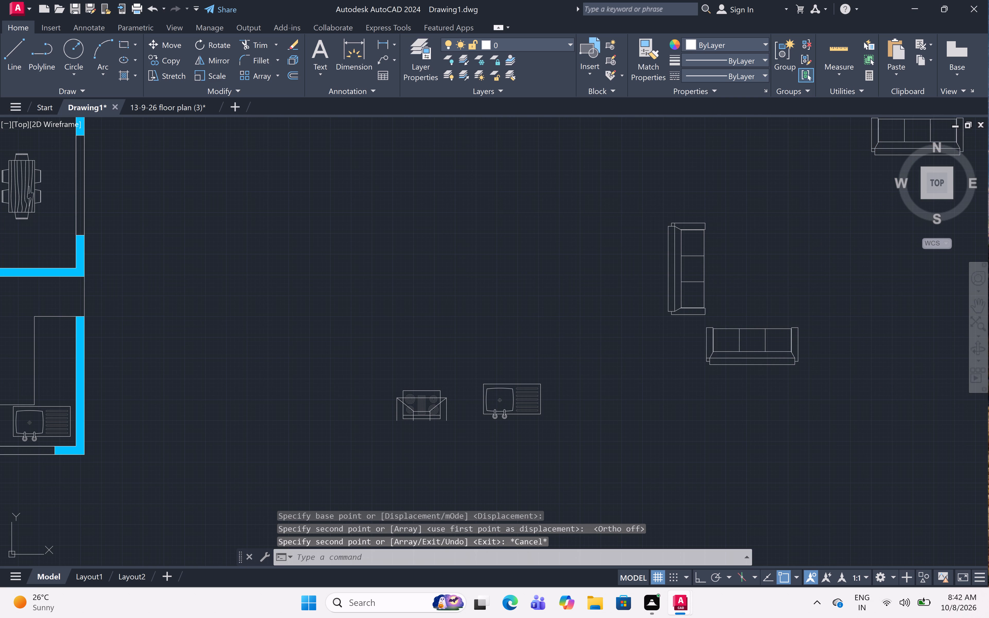
click(652, 323)
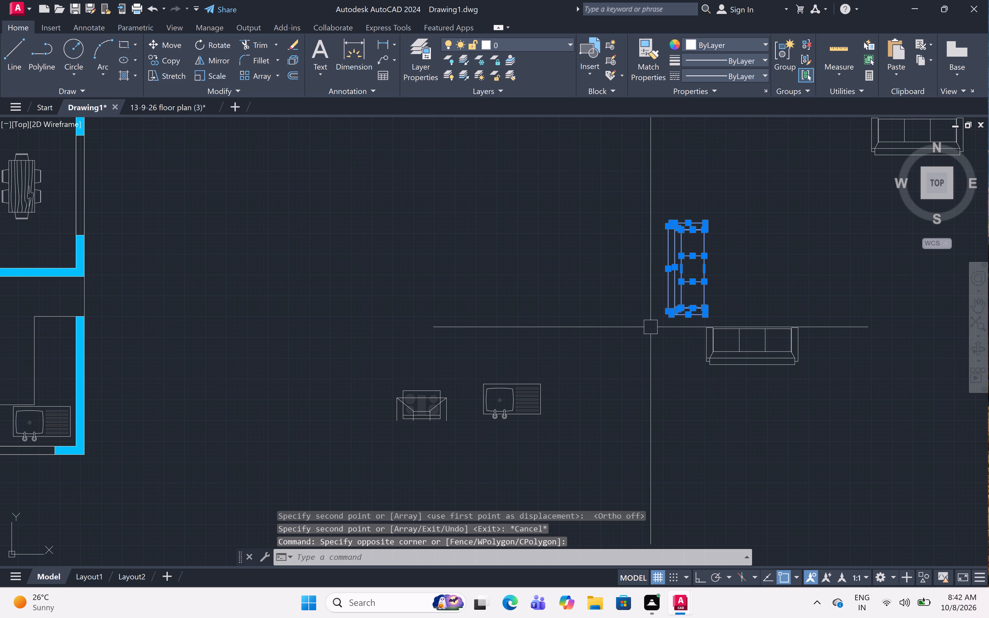
text(mi)
key(space)
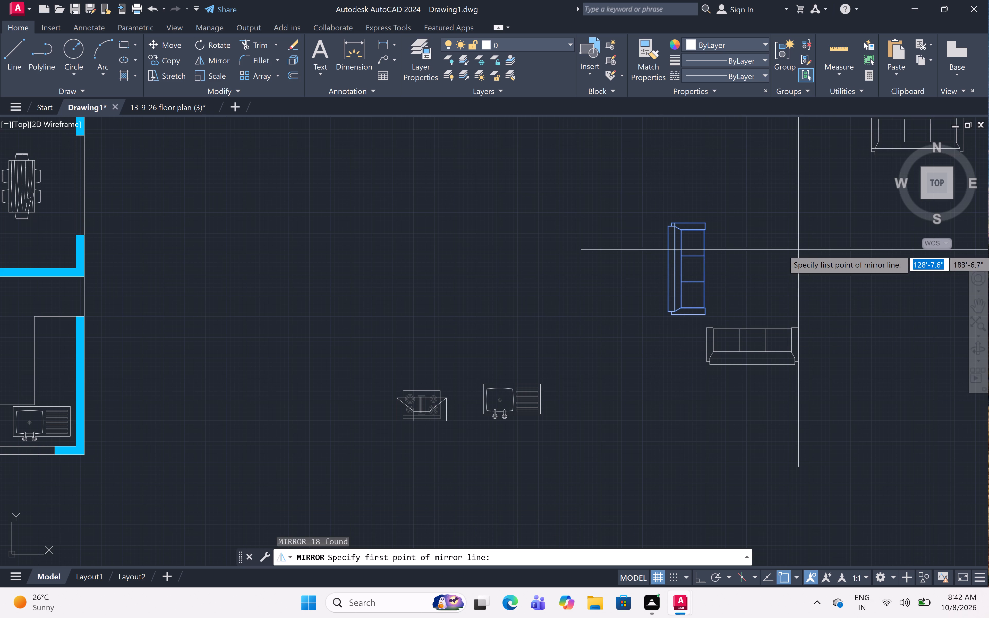
click(695, 572)
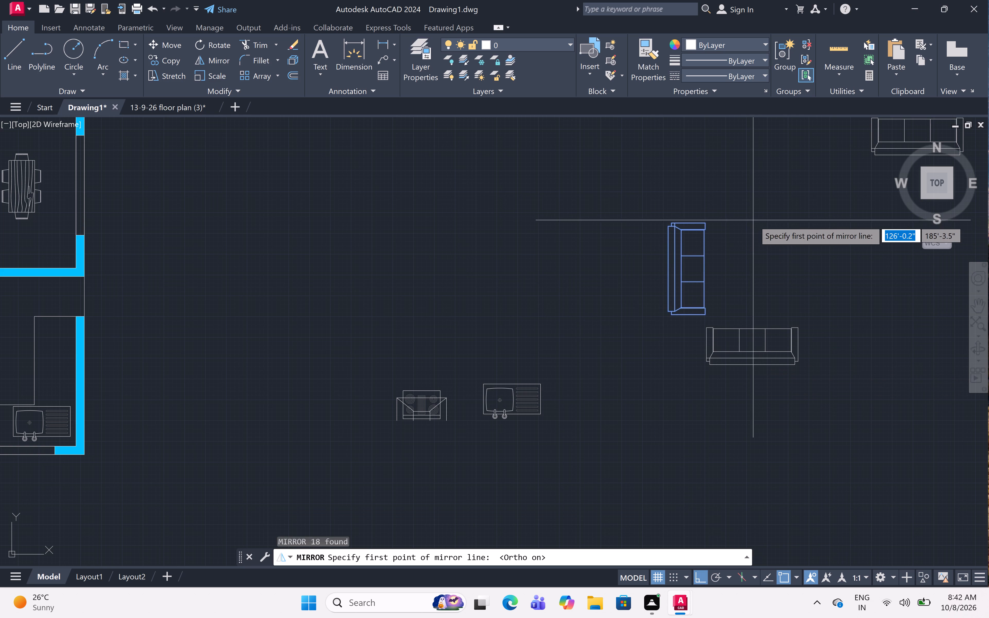
click(760, 239)
click(773, 169)
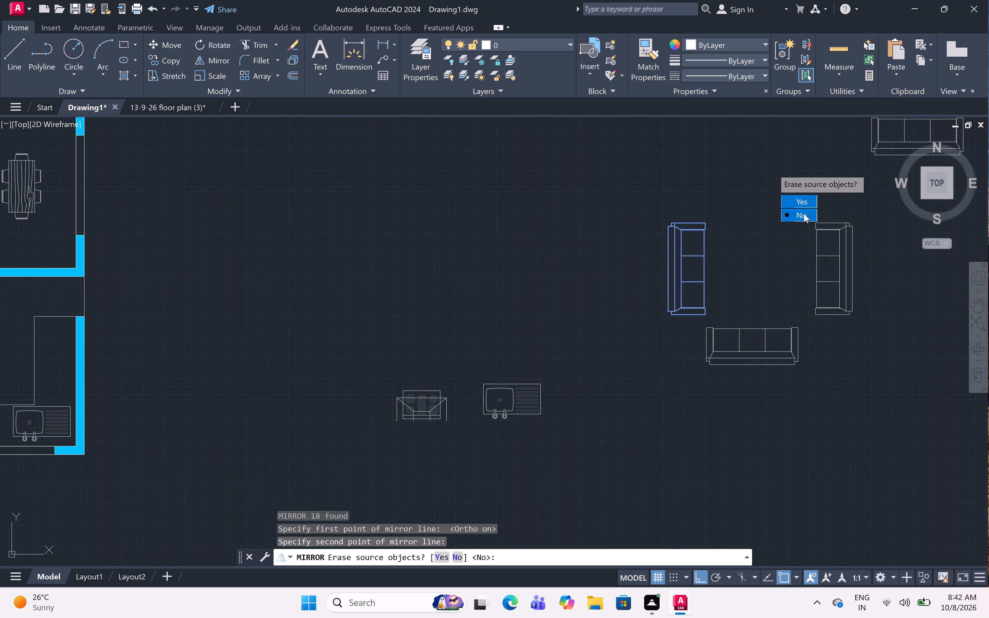
drag(804, 214, 773, 169)
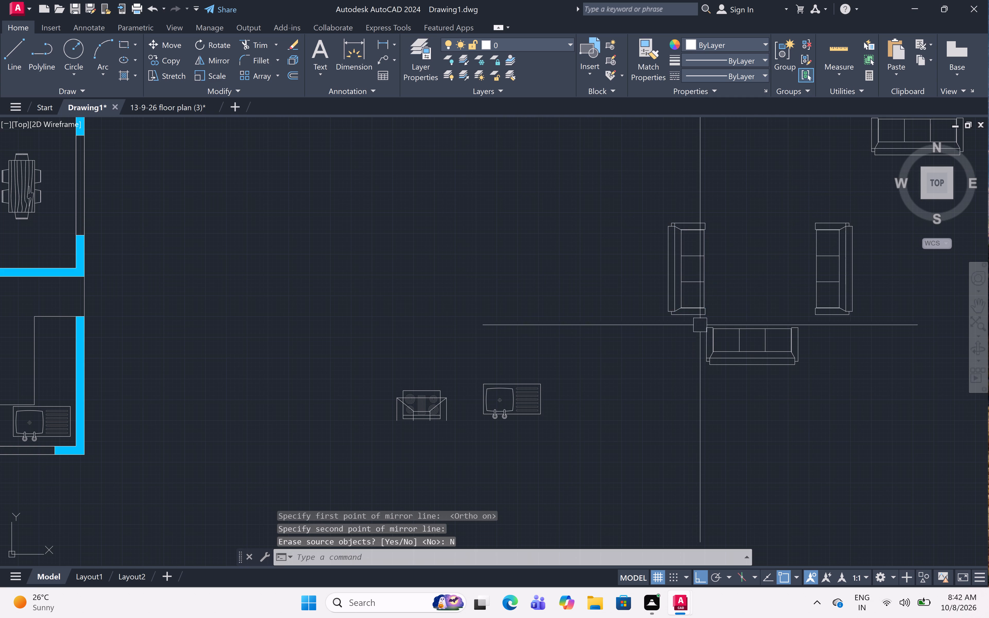
Move the original vertical sofa straight west, away from the horizontal sofa copy.
click(710, 168)
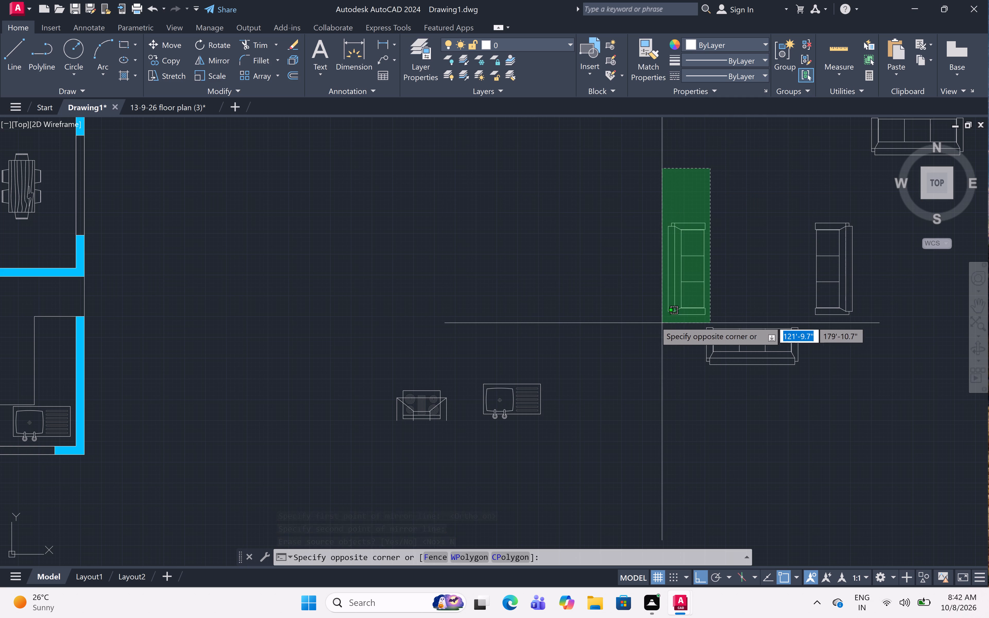
click(644, 321)
text(m)
key(space)
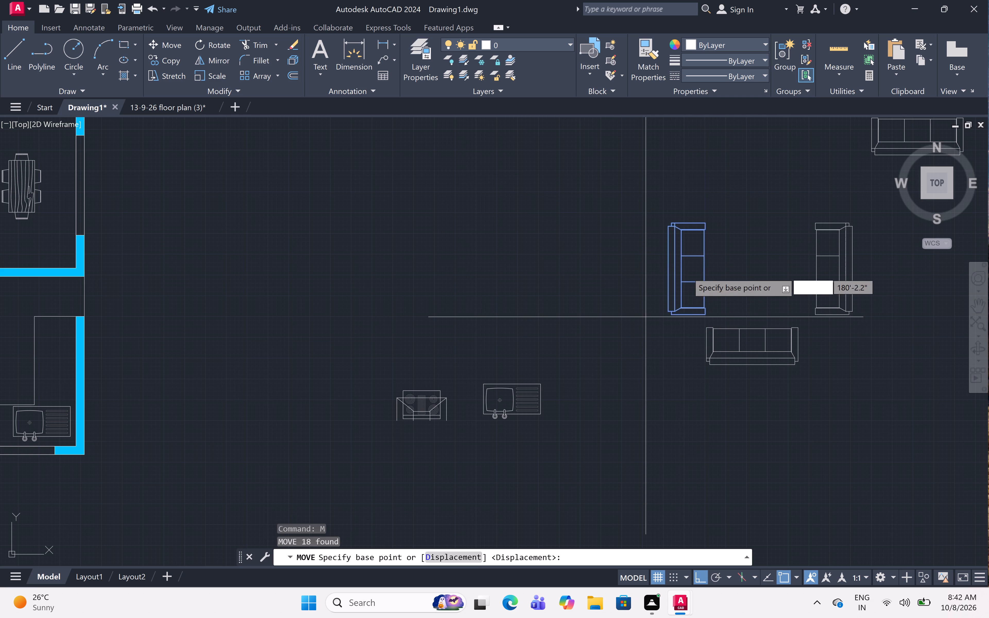
click(688, 272)
click(563, 268)
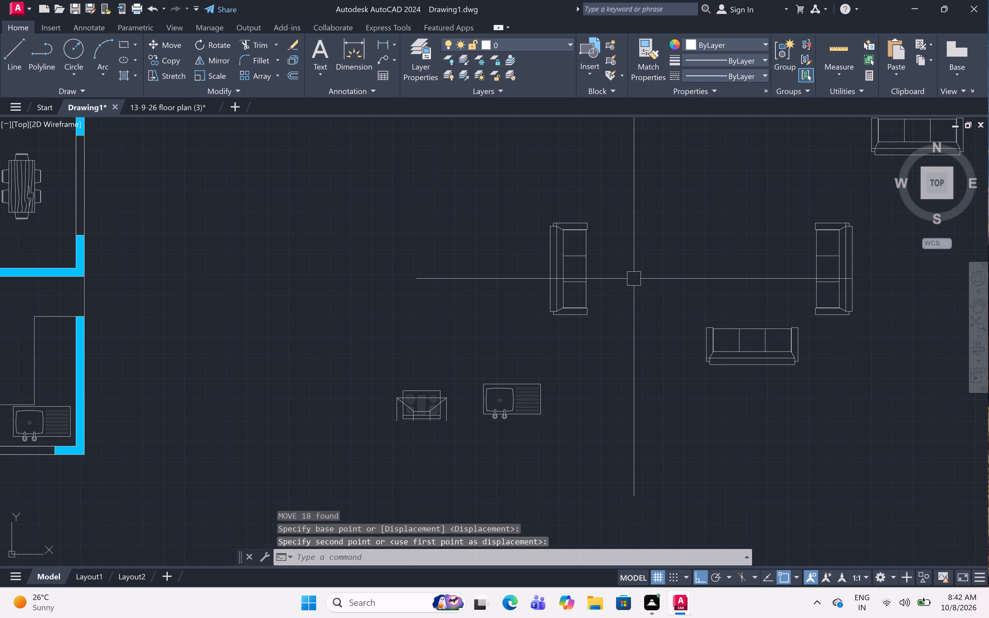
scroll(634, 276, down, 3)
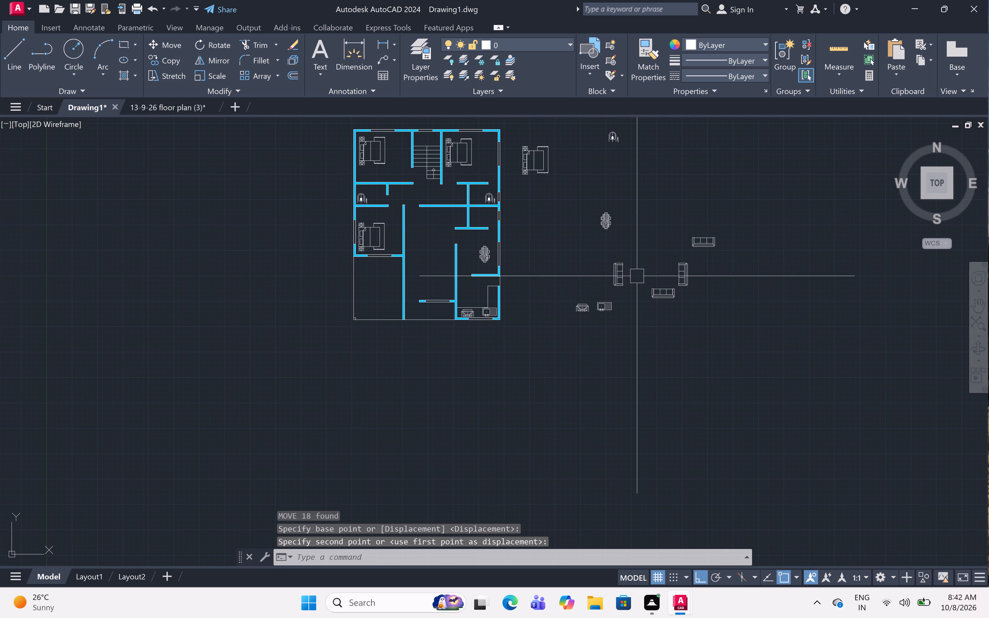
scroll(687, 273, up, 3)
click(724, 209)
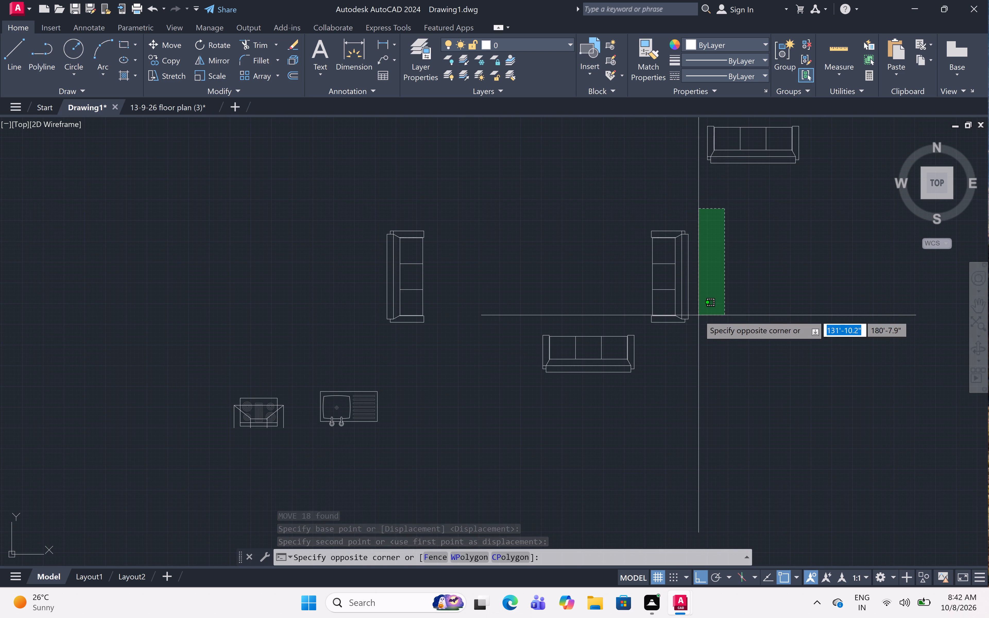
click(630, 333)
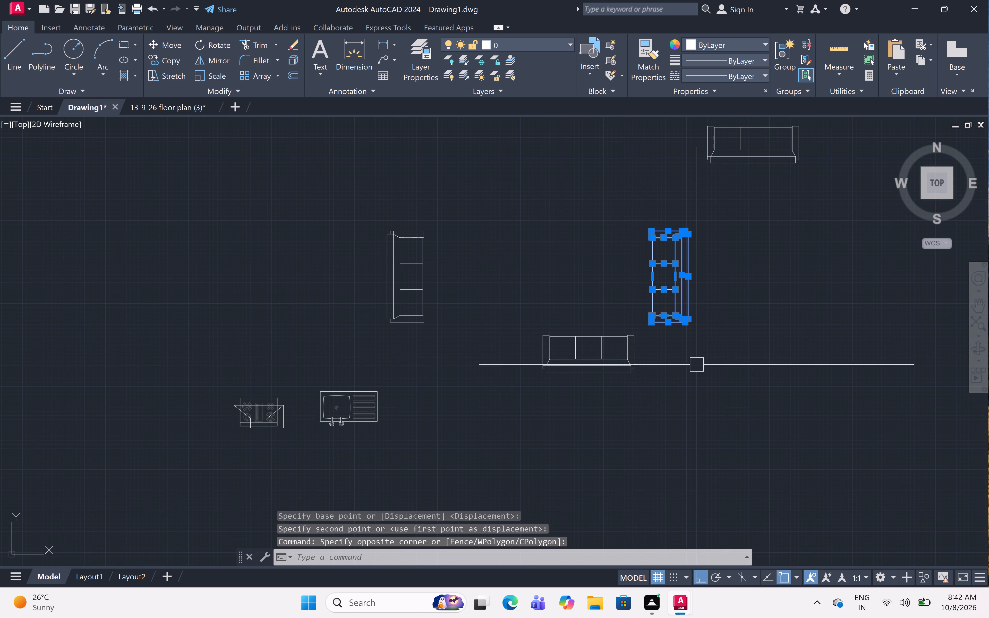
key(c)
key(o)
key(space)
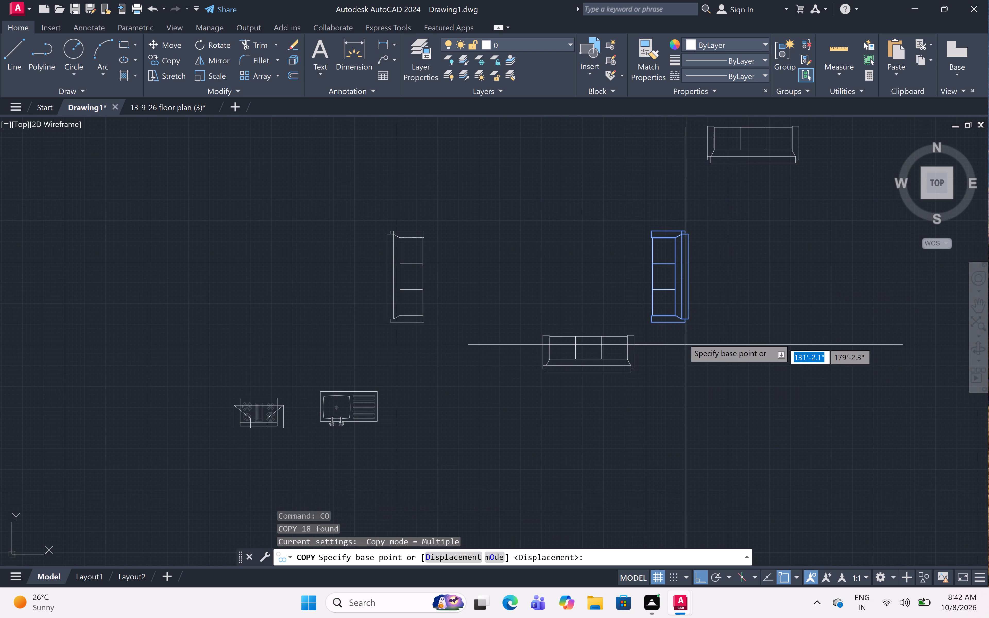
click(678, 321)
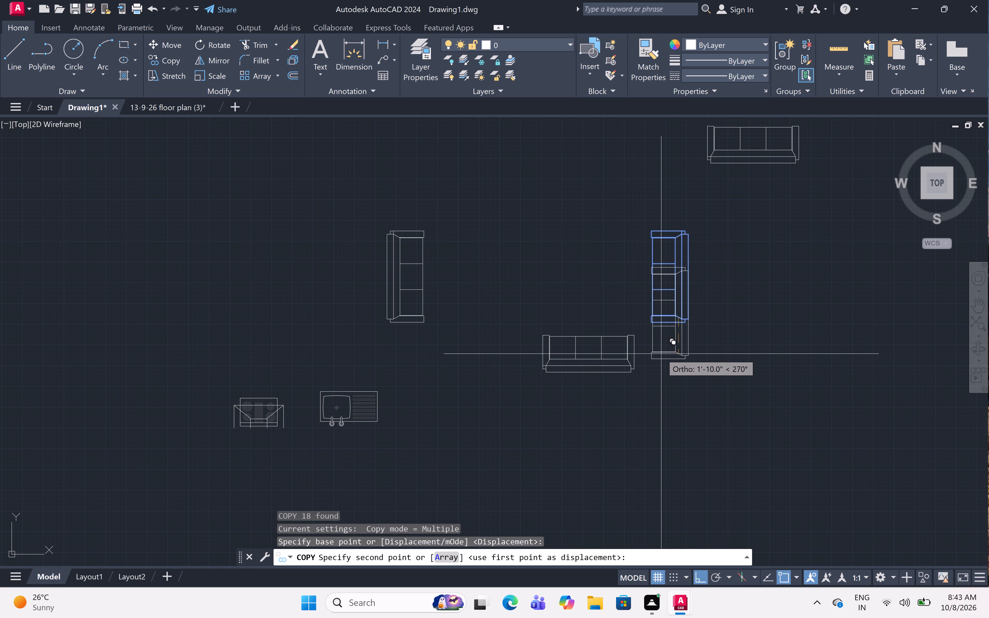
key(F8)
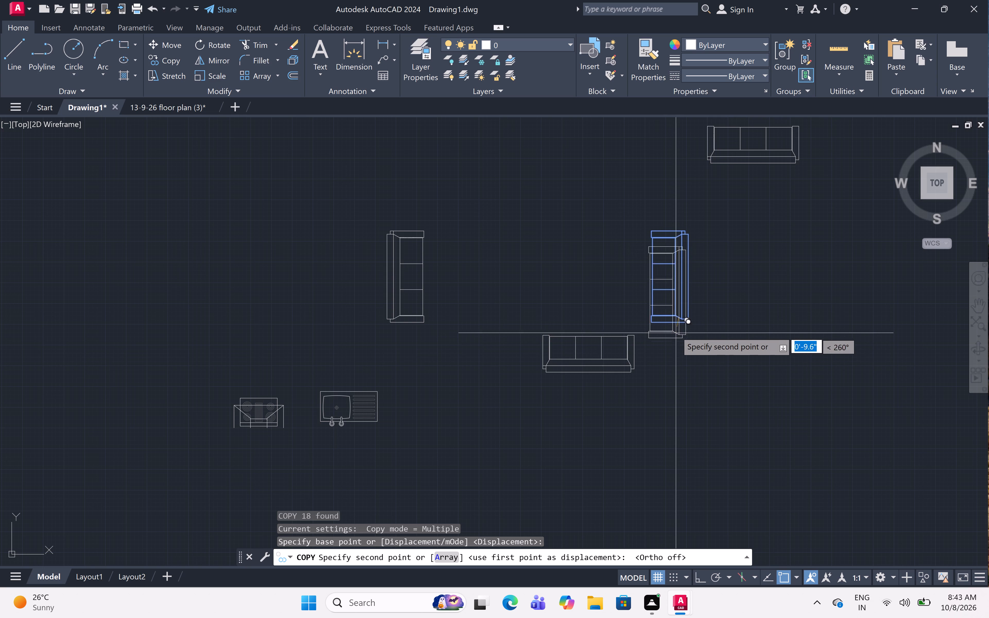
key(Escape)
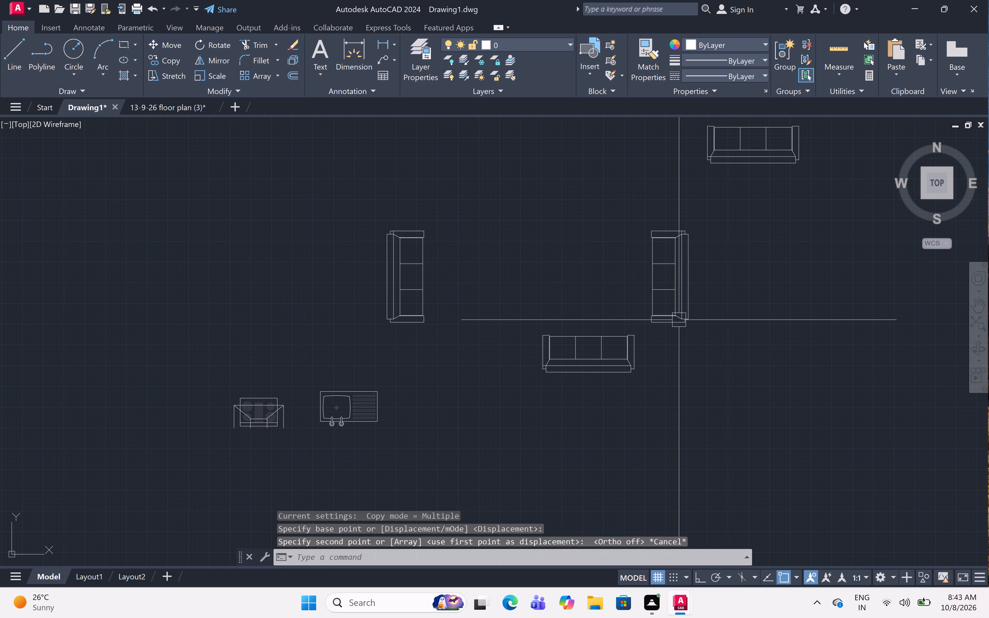
With Ortho off, move the mirrored vertical sofa southwest to the northeast corner of the horizontal sofa, forming an L-shaped set.
click(699, 211)
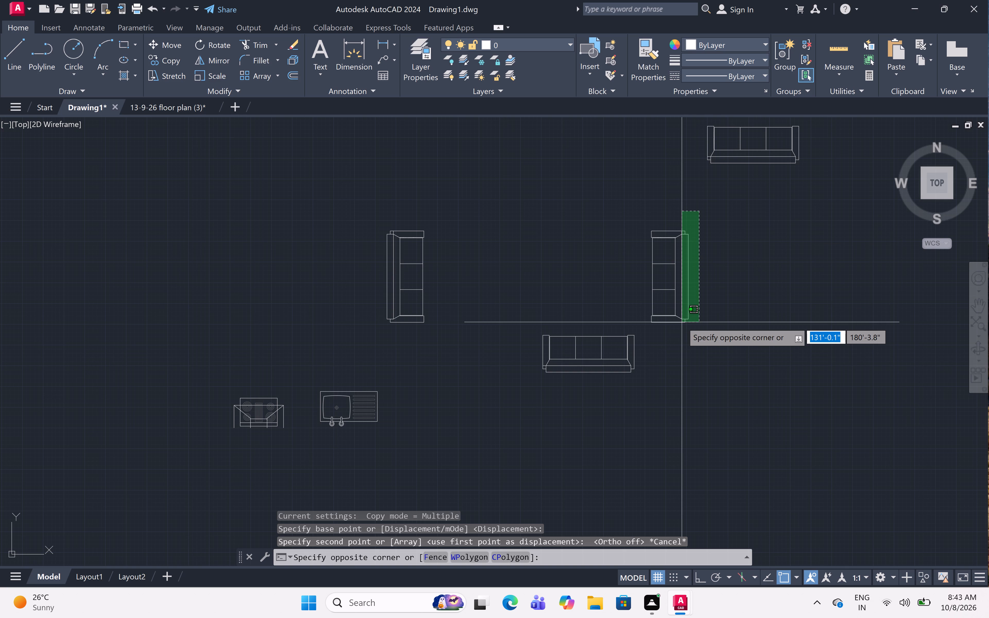
click(641, 327)
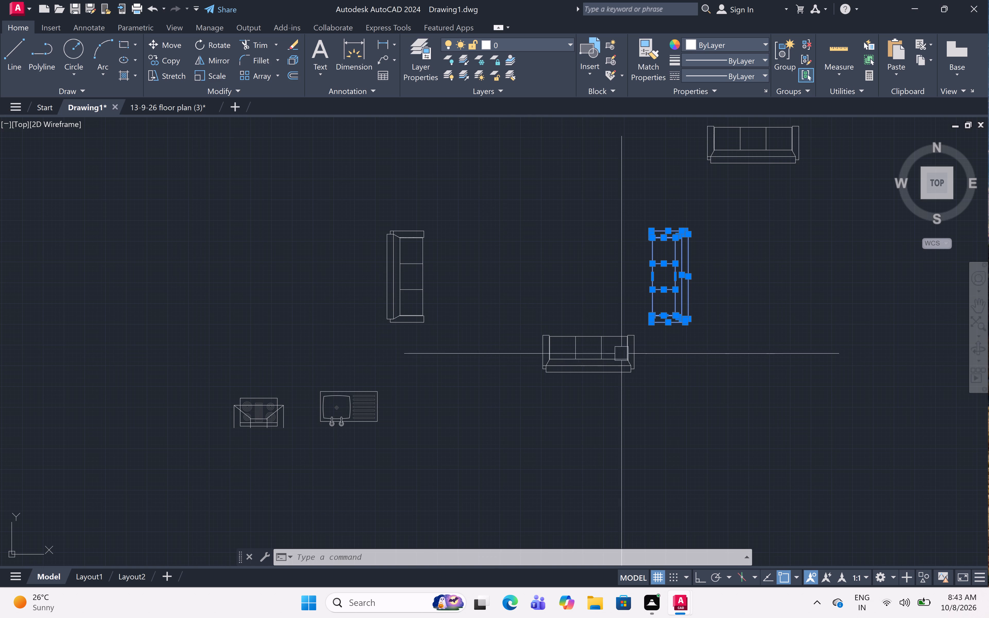
key(m)
key(space)
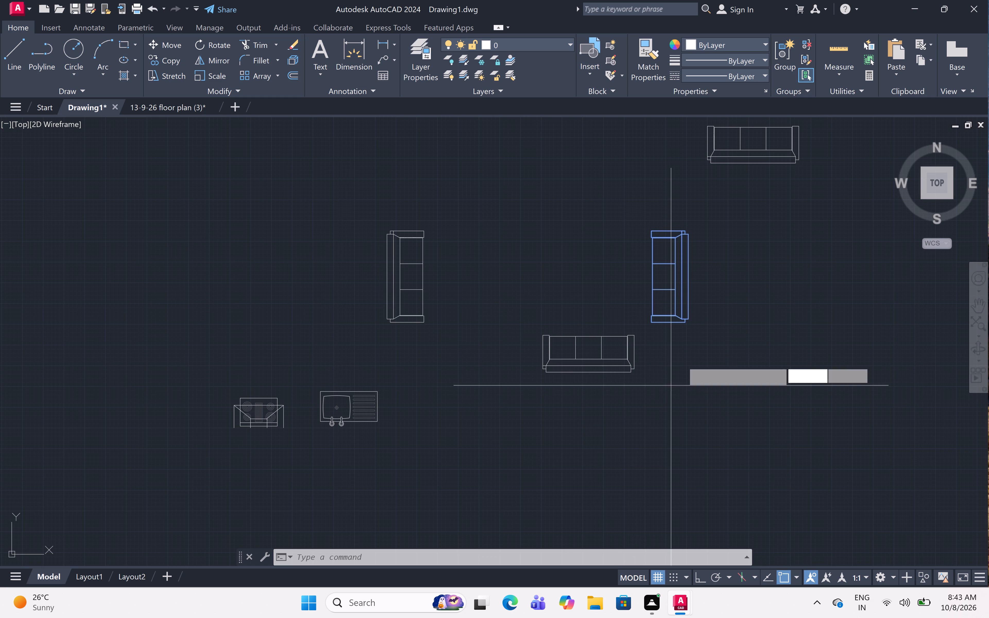
click(677, 281)
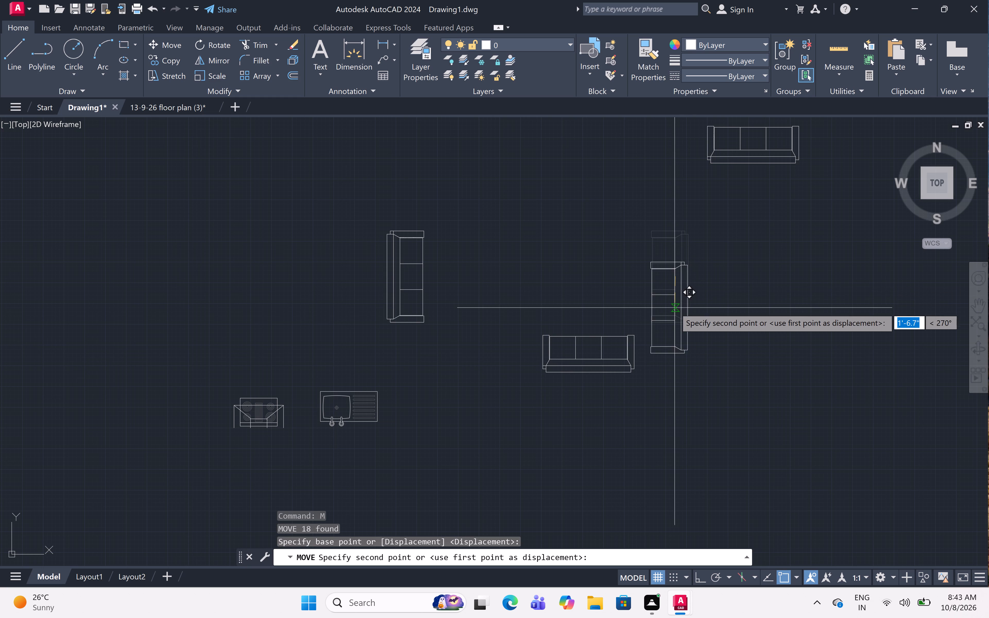
scroll(655, 293, up, 1)
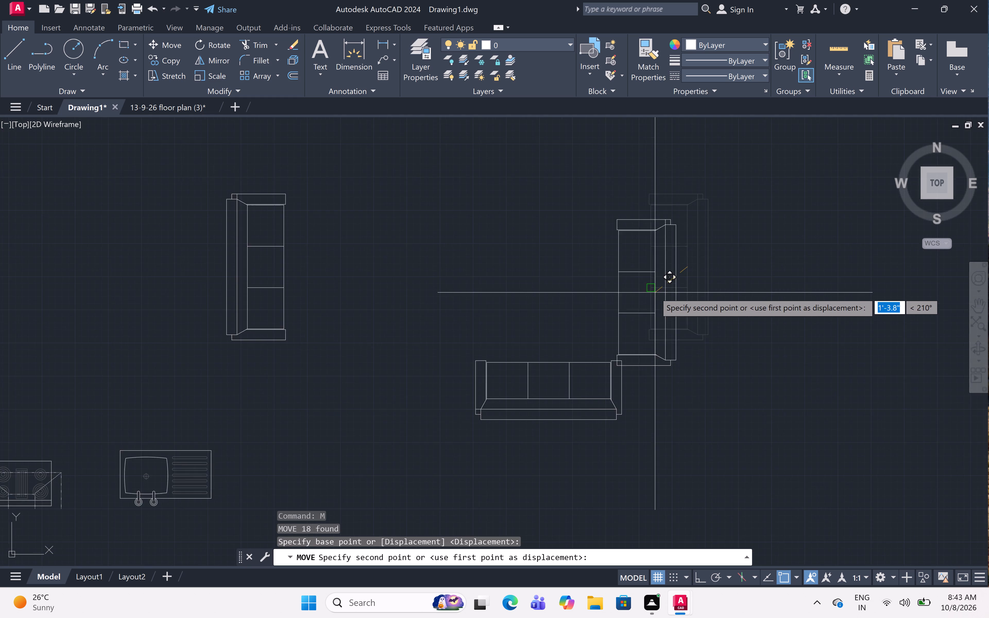
scroll(655, 293, up, 1)
click(656, 276)
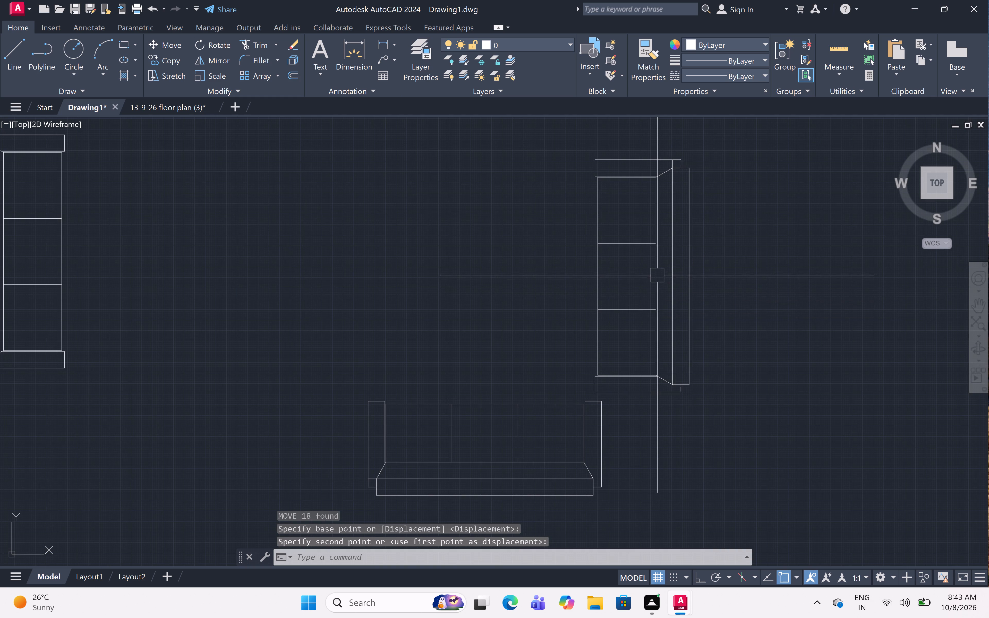
Move the L-shaped pair of sofas into the living room, beside the kitchen-side wall and just north of the south window.
scroll(665, 269, down, 4)
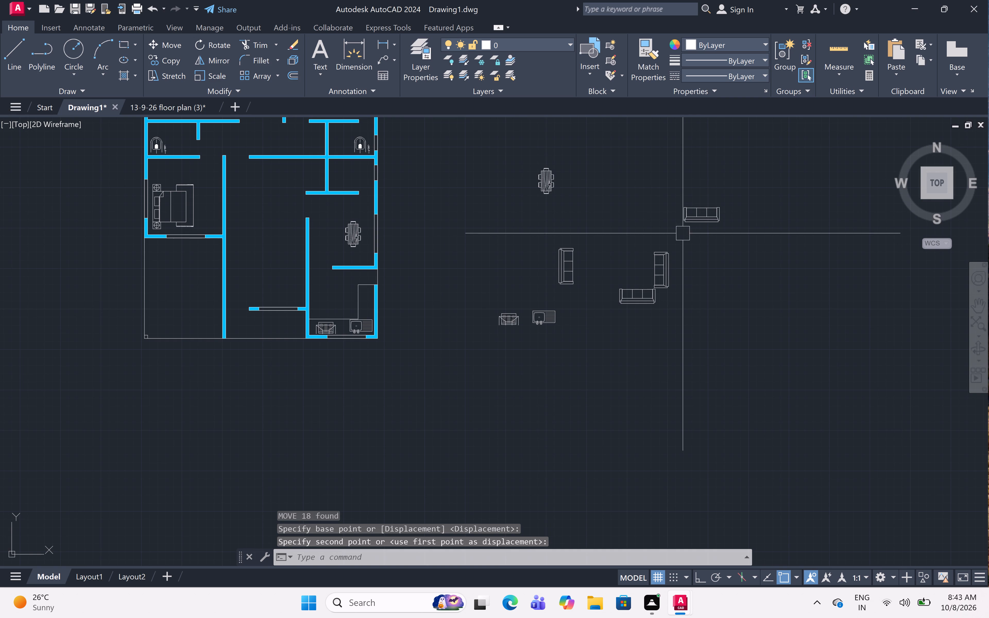
click(683, 233)
click(598, 335)
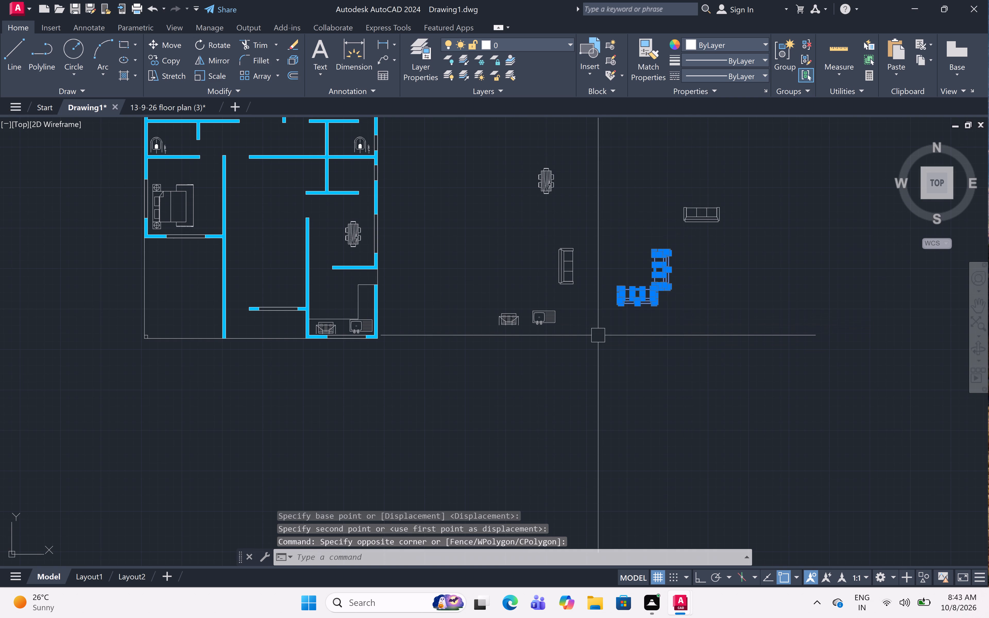
key(c)
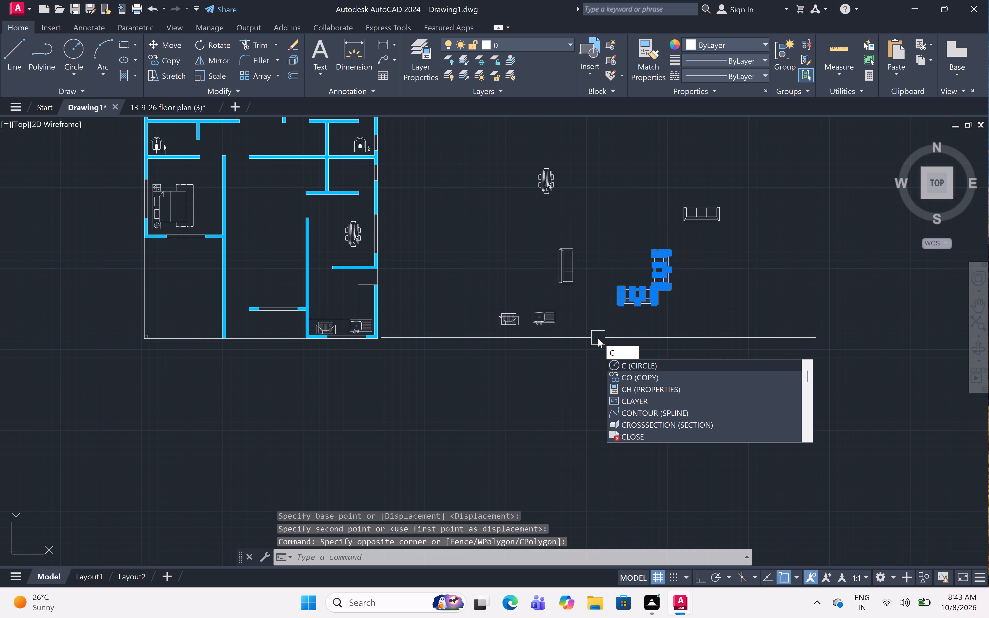
key(BackSpace)
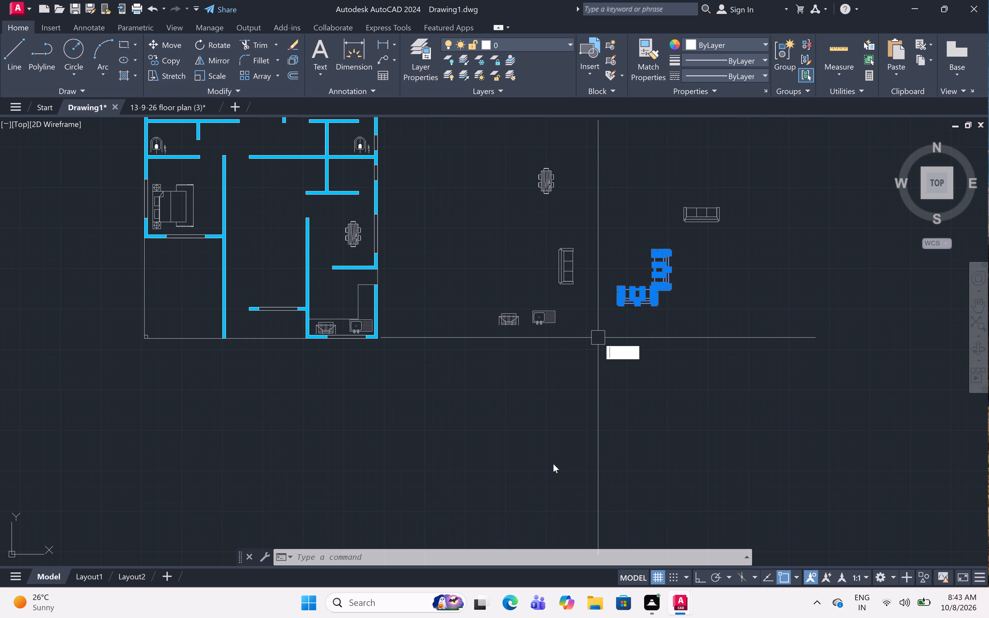
key(m)
key(space)
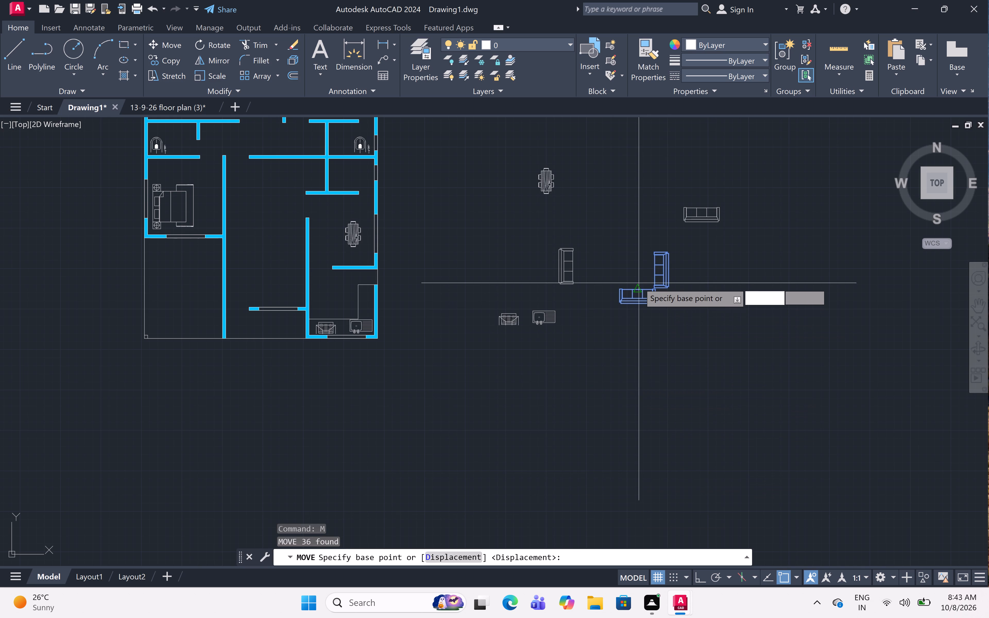
click(642, 295)
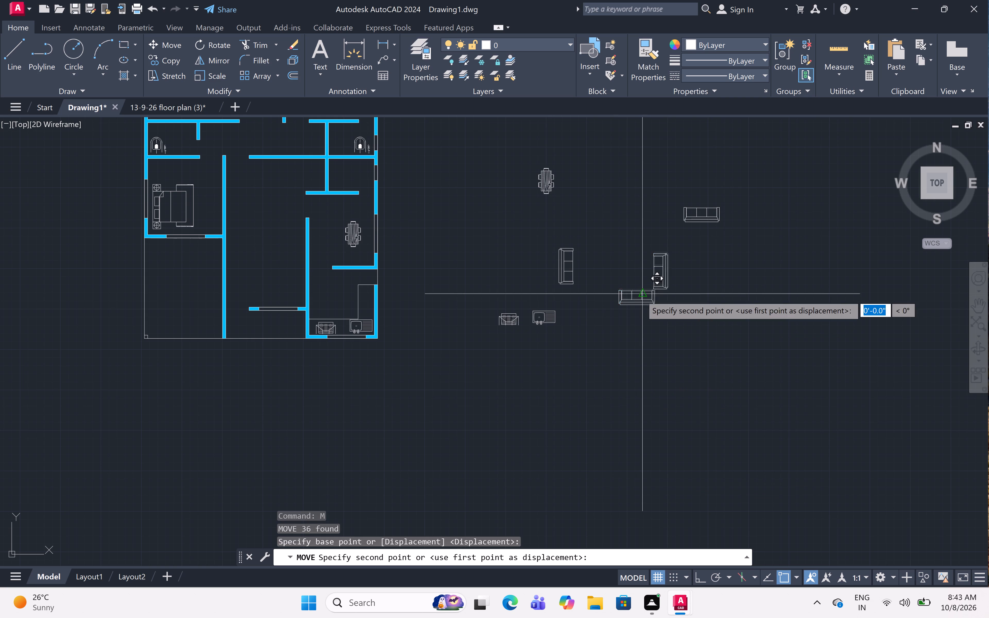
scroll(225, 313, up, 3)
scroll(345, 264, down, 2)
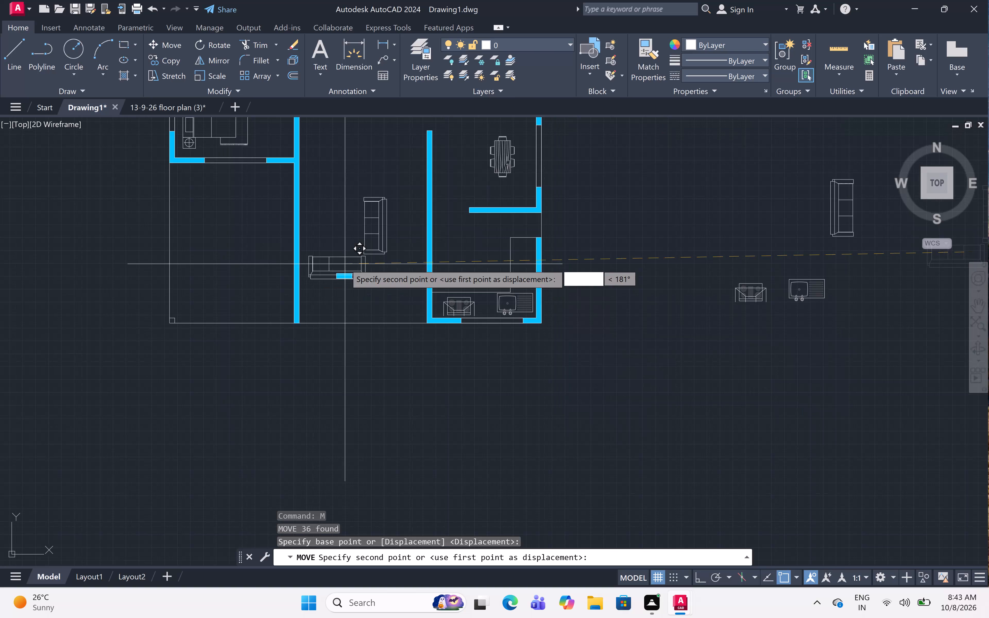
middle_drag(382, 238, 472, 322)
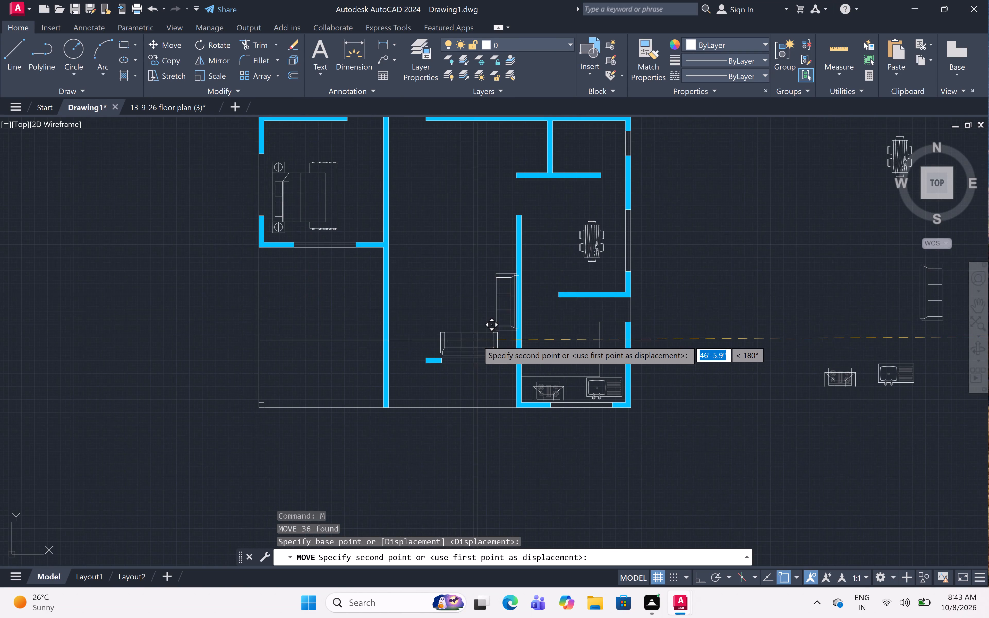
scroll(477, 340, up, 2)
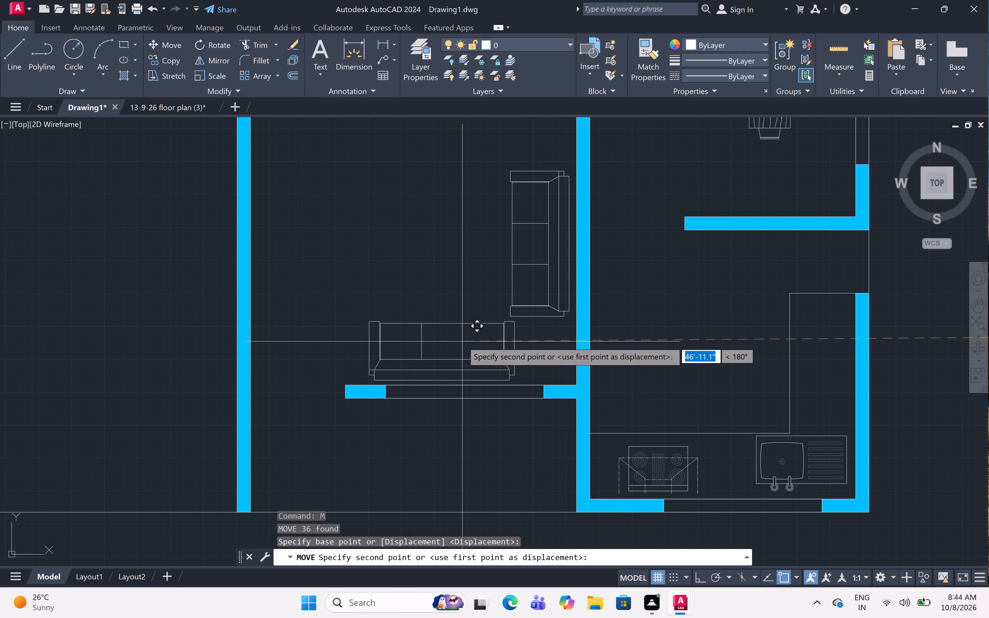
click(462, 341)
Erase all the spare furniture blocks lying east of the floor plan and dismiss the hatch grips tip.
scroll(460, 272, down, 4)
middle_drag(462, 262, 497, 277)
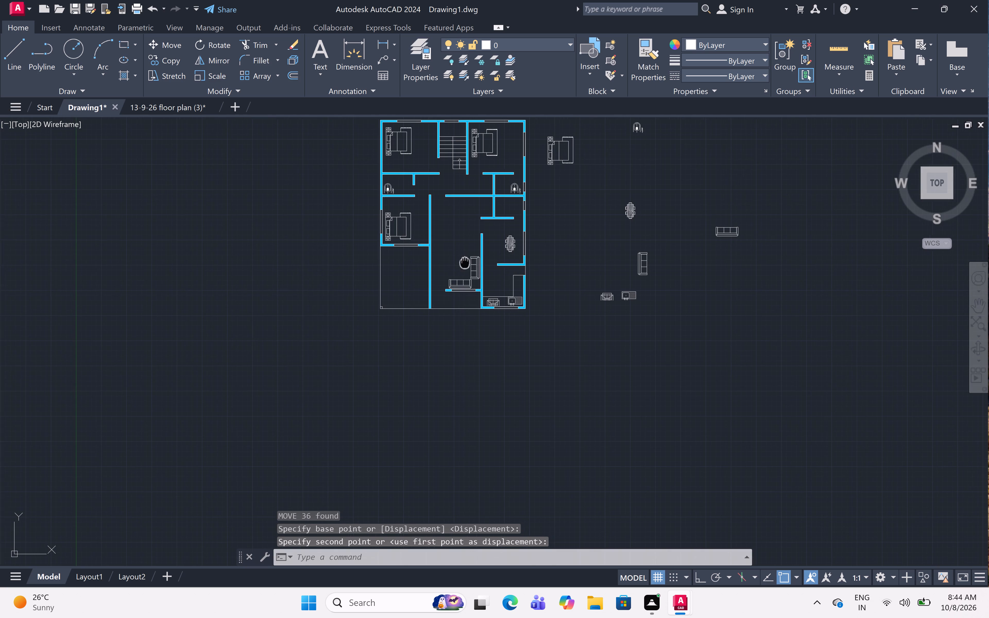
middle_drag(497, 277, 550, 337)
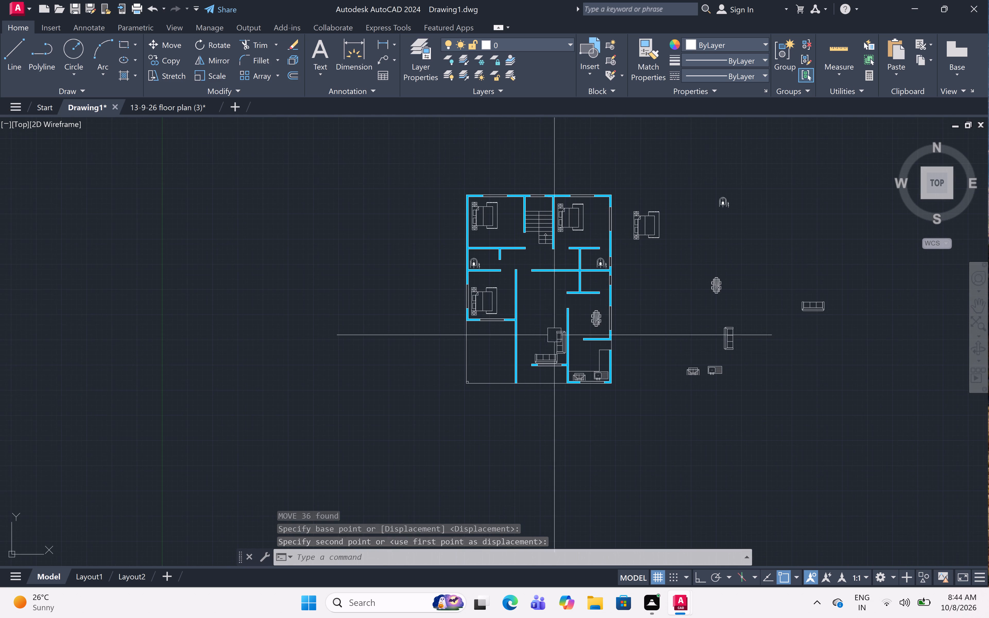
click(629, 183)
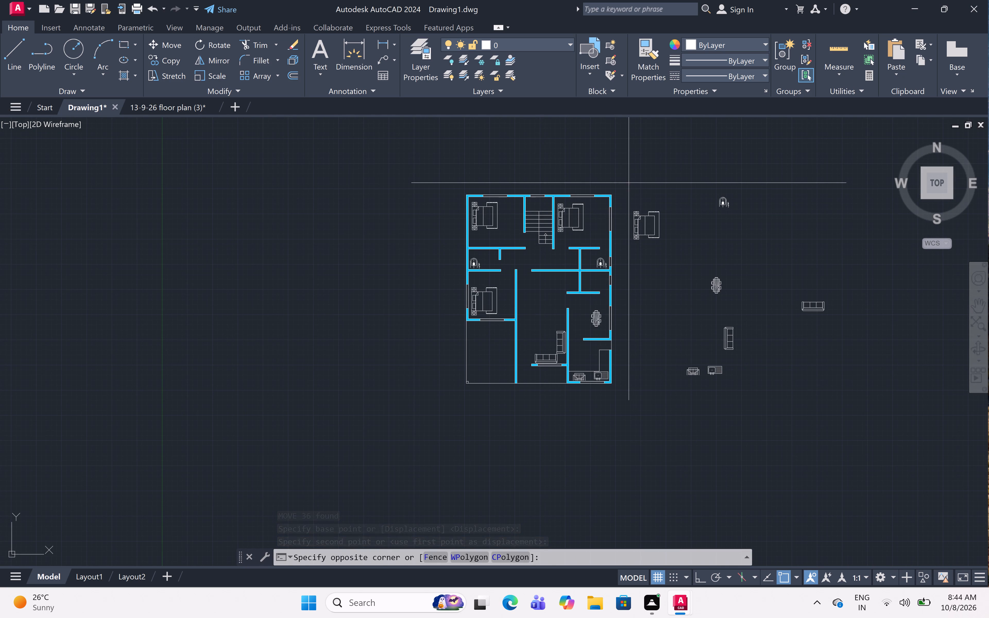
click(853, 434)
key(Delete)
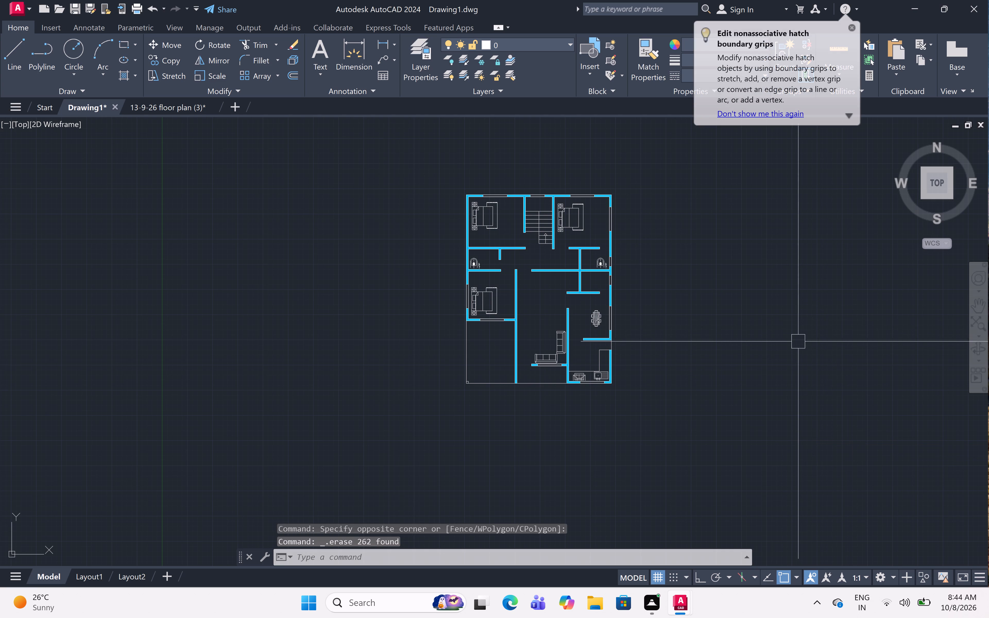
scroll(797, 333, down, 3)
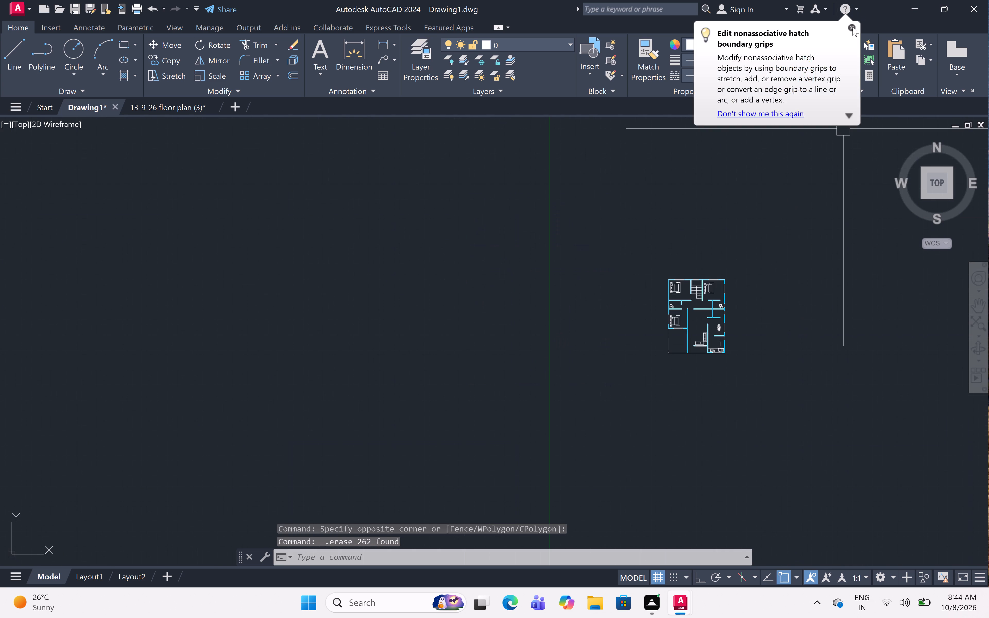
click(852, 27)
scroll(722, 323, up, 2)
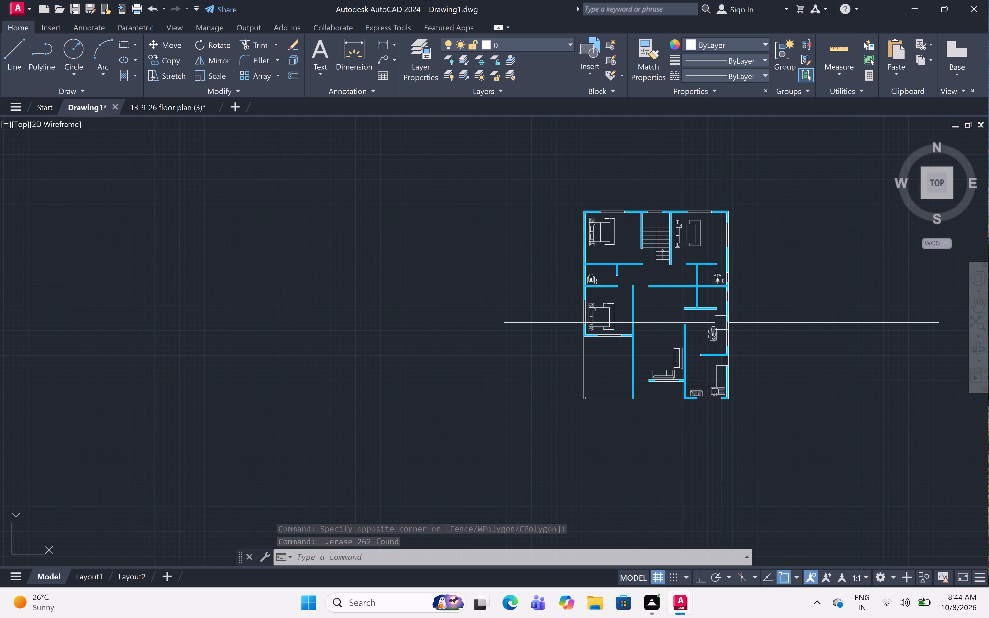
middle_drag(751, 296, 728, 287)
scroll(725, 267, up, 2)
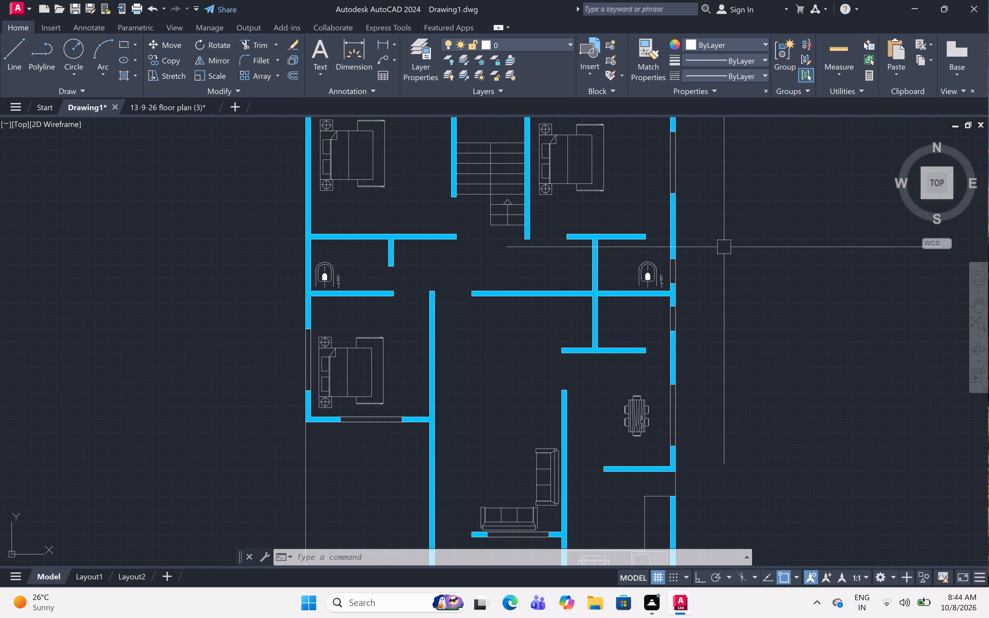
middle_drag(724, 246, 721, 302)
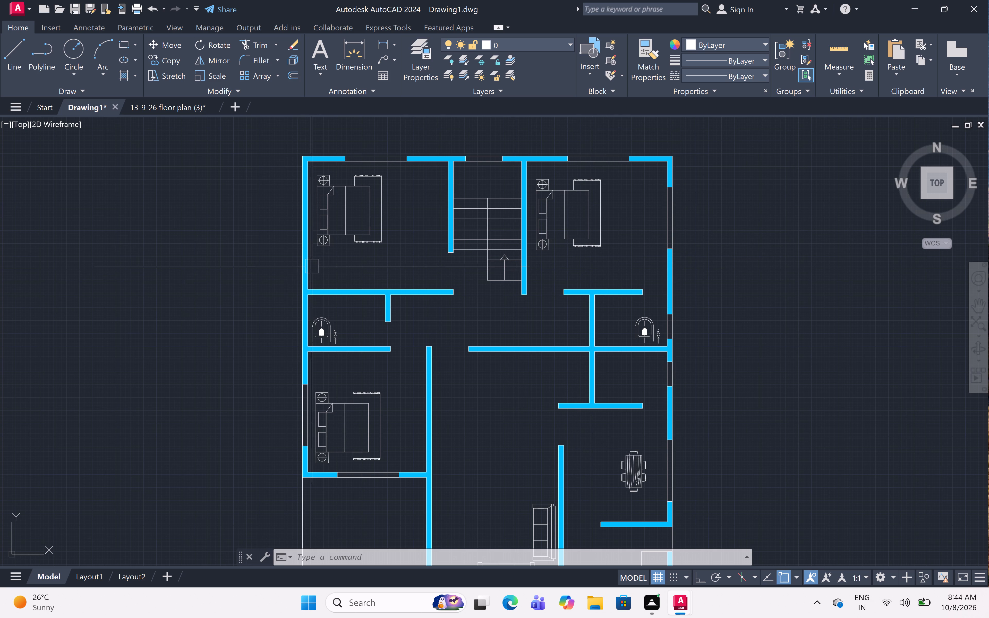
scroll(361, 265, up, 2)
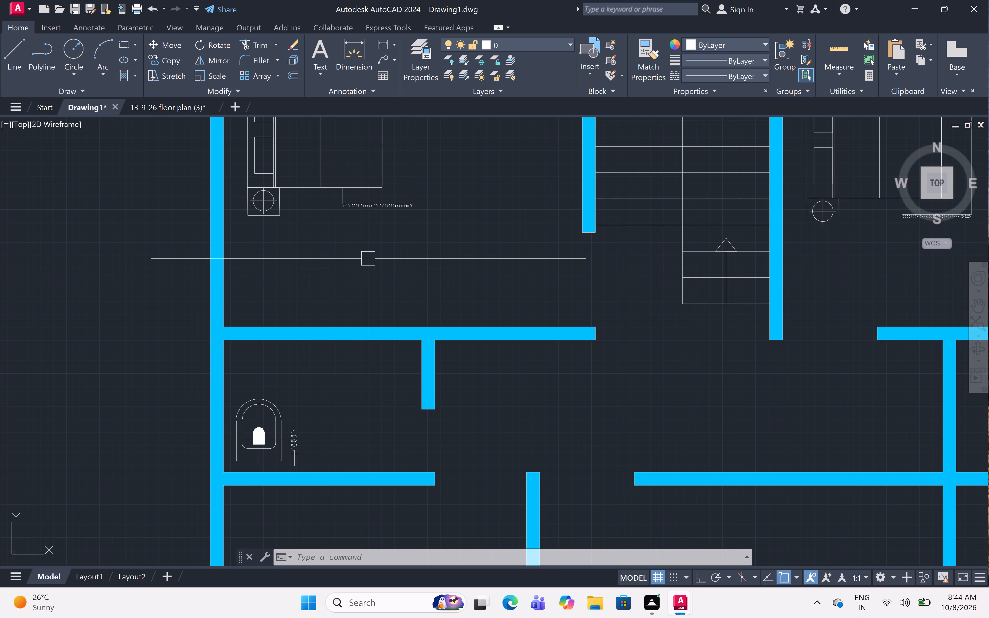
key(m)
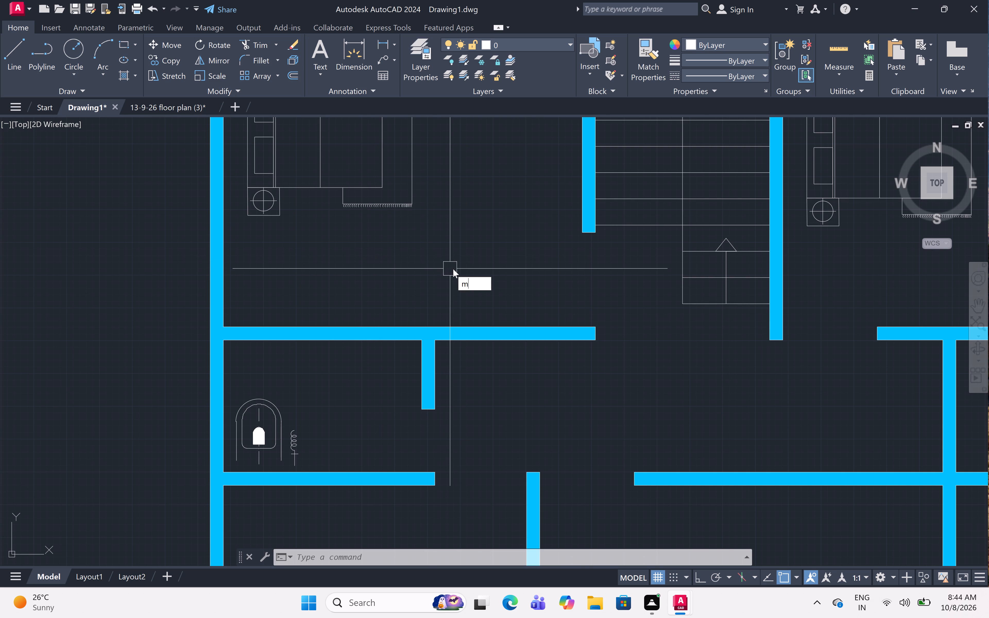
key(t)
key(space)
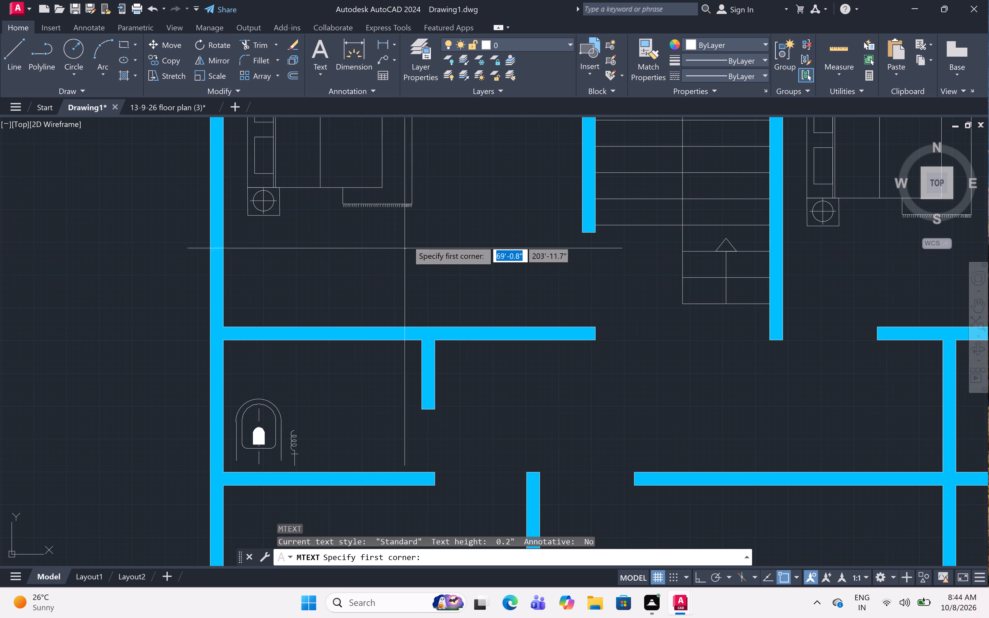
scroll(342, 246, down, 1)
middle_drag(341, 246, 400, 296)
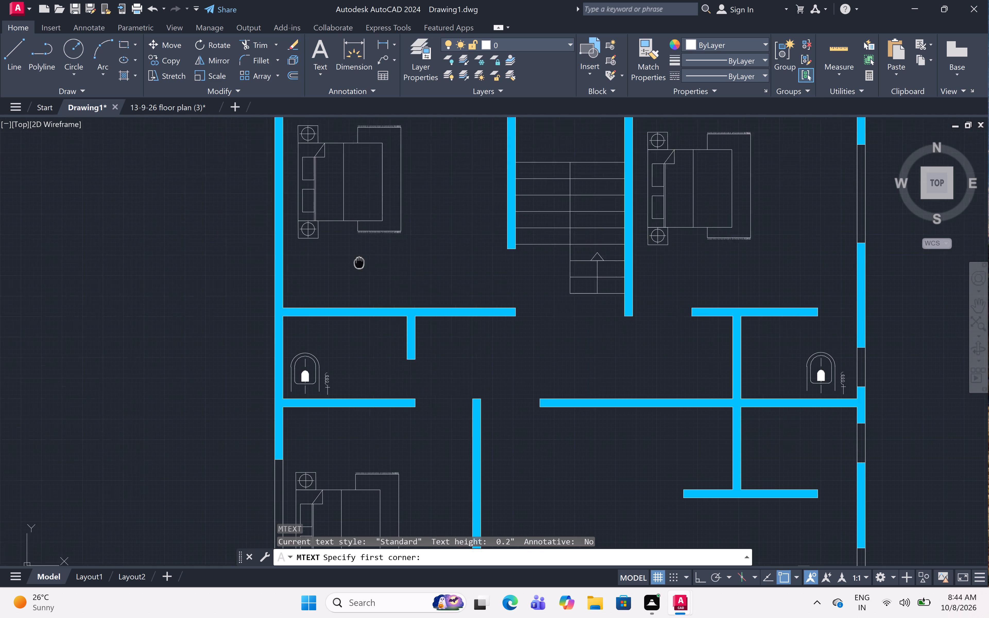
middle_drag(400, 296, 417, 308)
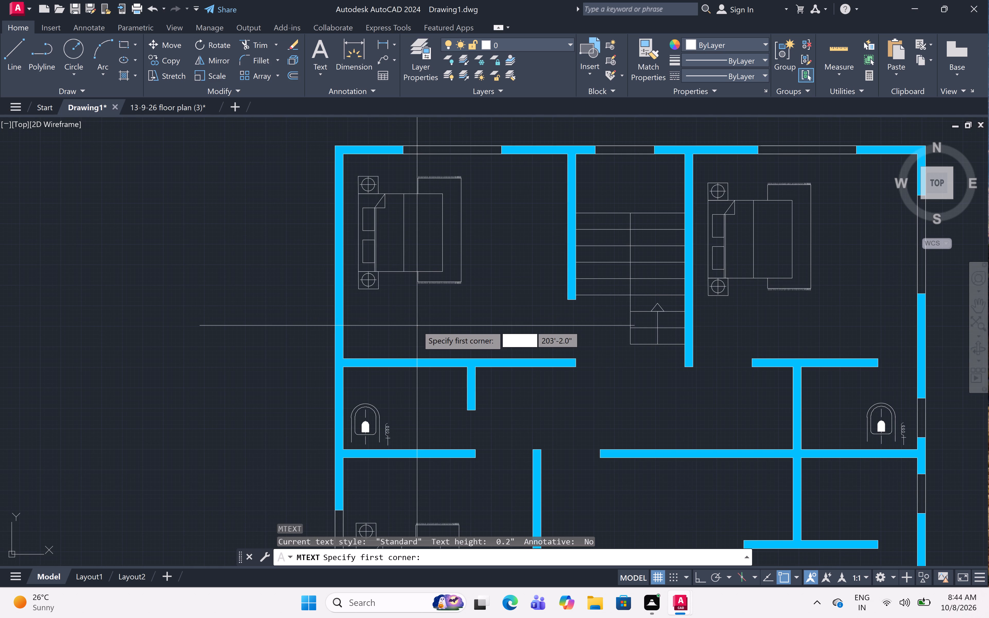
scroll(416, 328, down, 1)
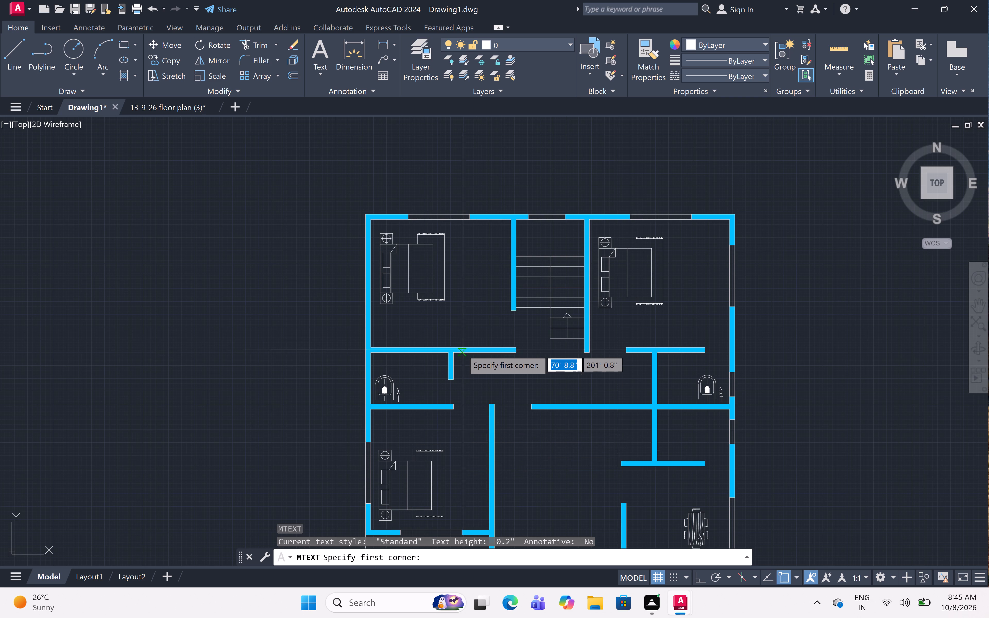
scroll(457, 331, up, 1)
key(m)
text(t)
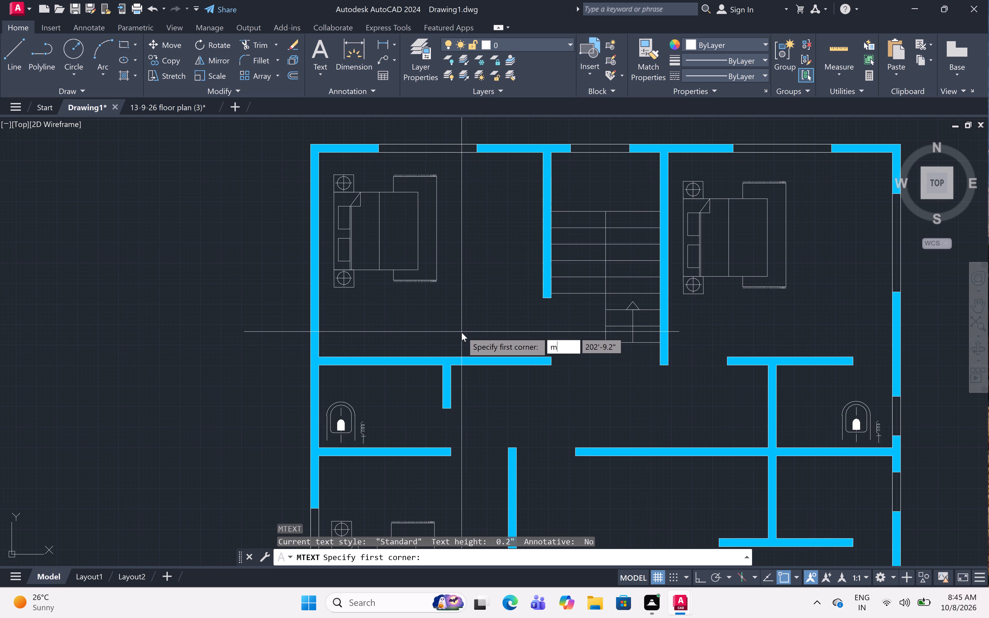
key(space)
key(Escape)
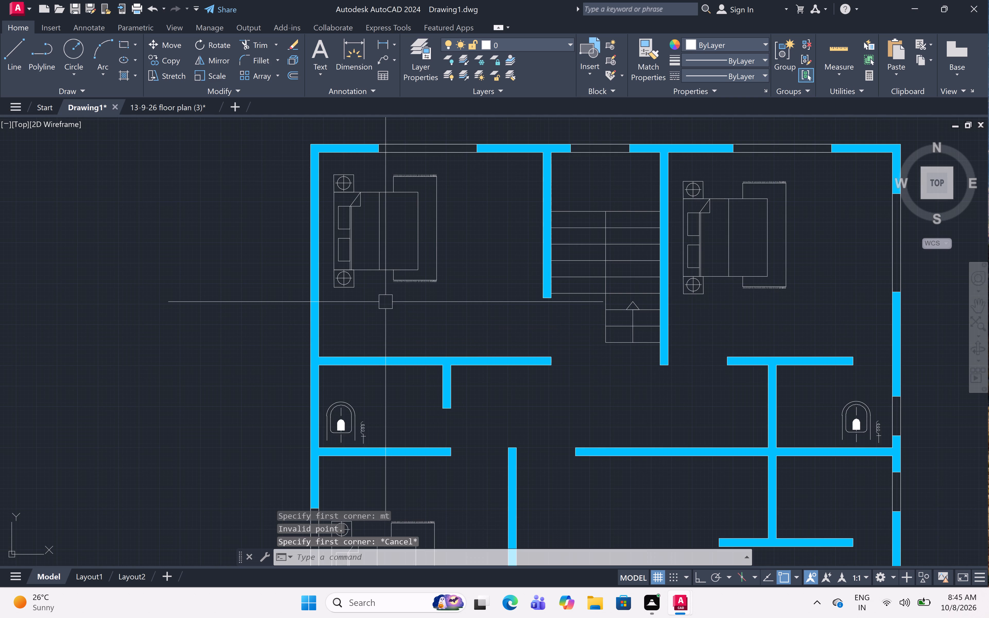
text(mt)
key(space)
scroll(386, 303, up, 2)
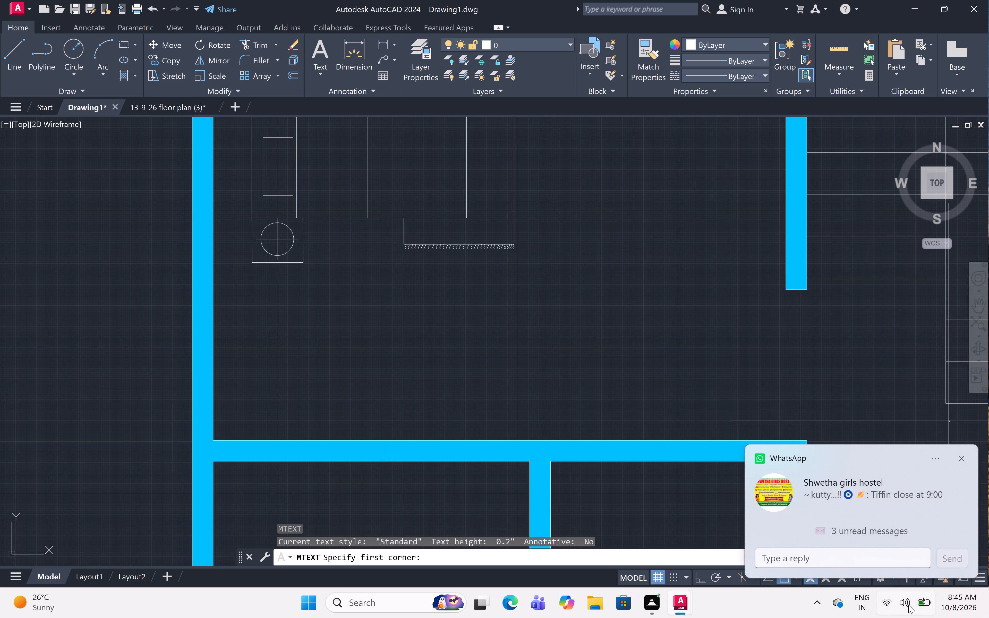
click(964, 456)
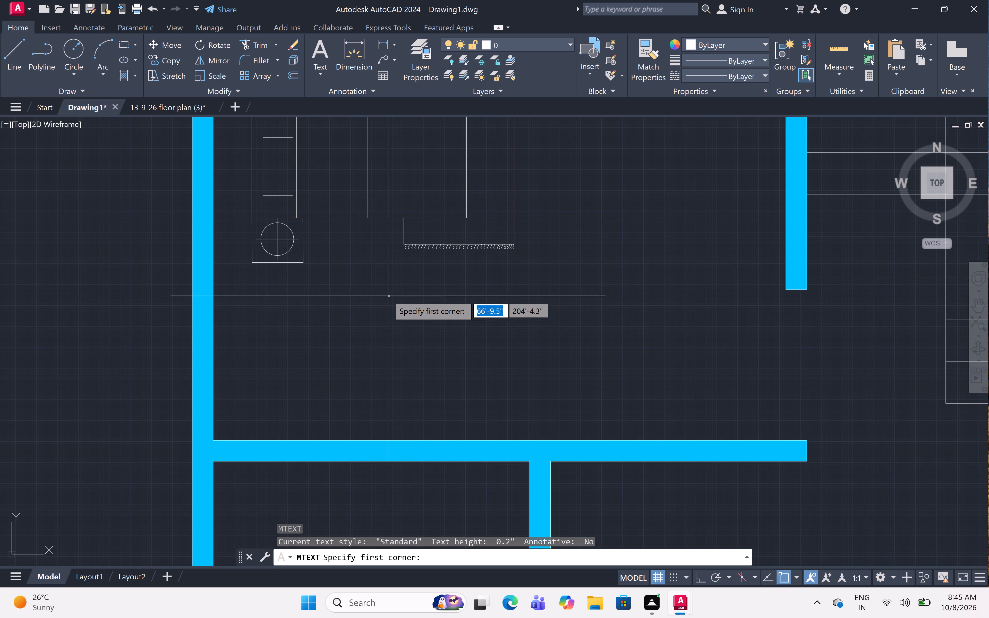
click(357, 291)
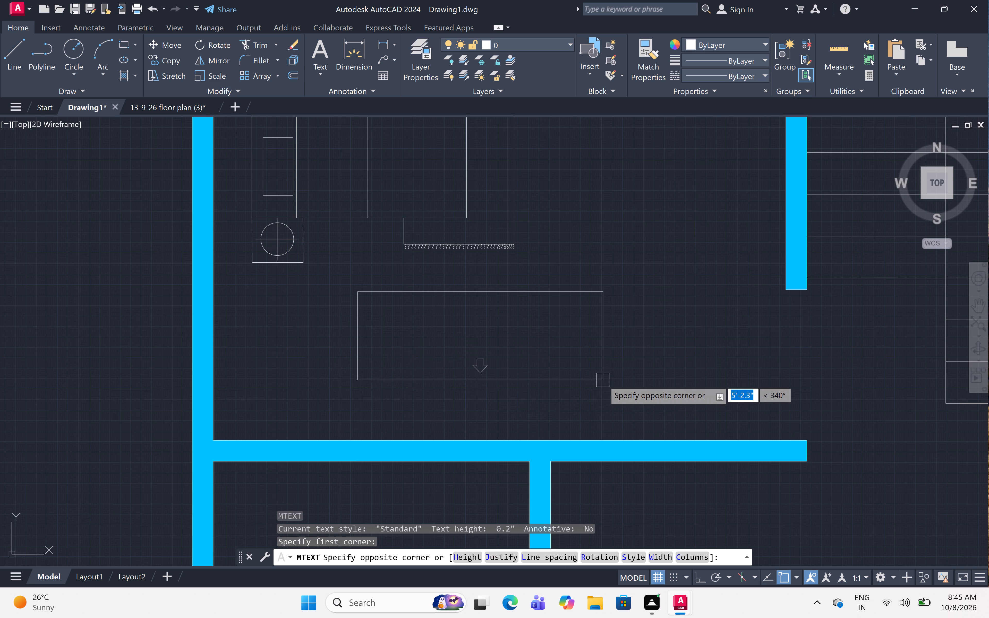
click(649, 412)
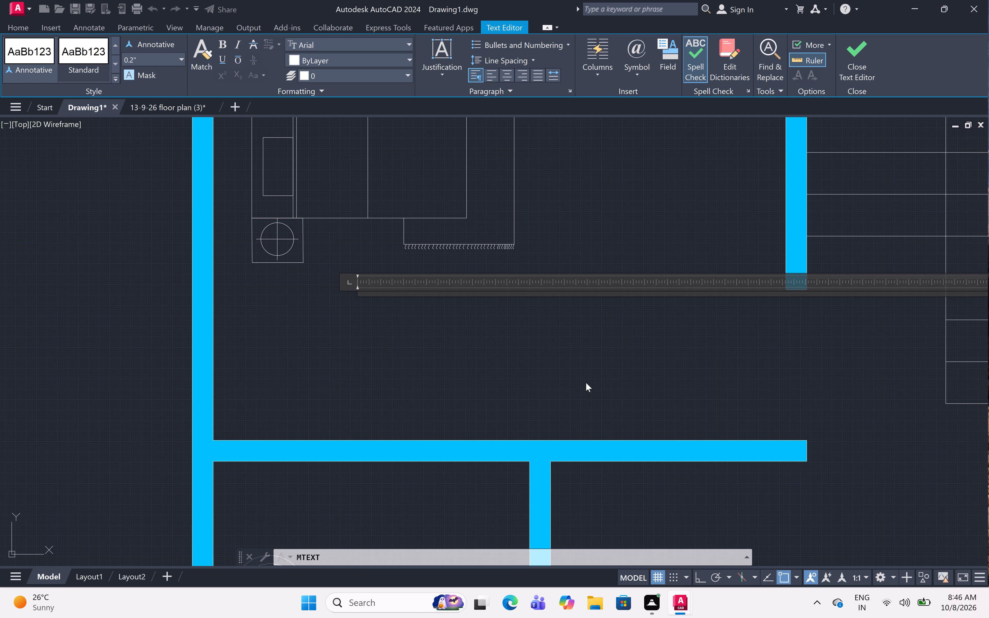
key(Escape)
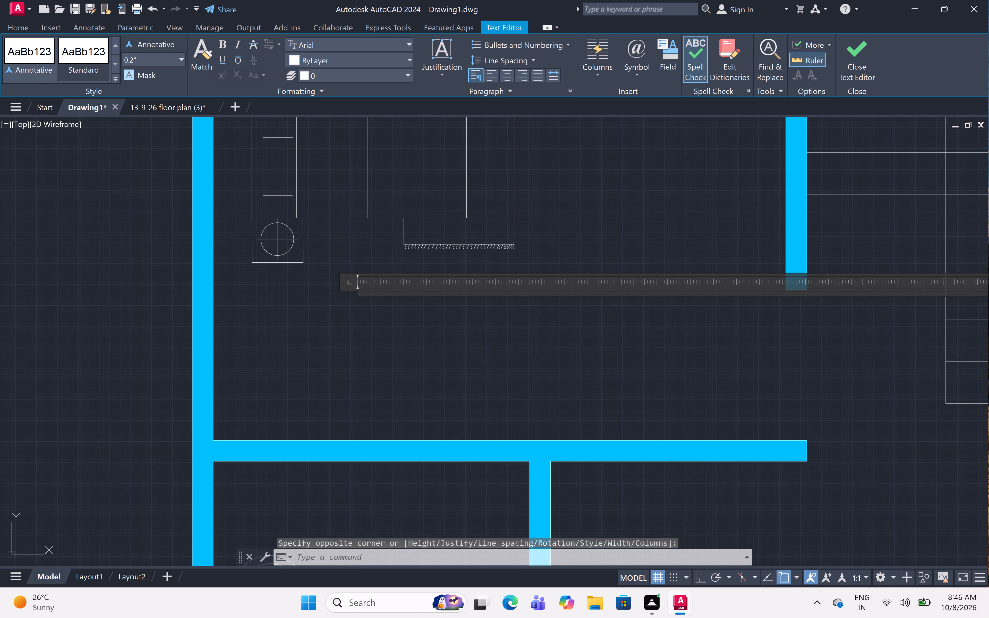
Set the default text height (TEXTSIZE) to 6".
text(text)
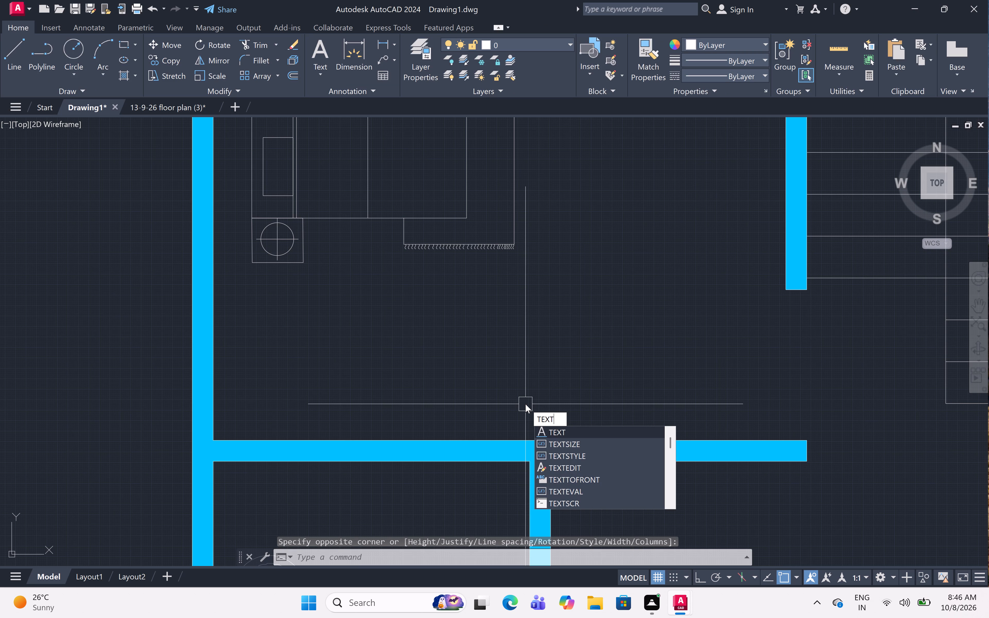
text(si)
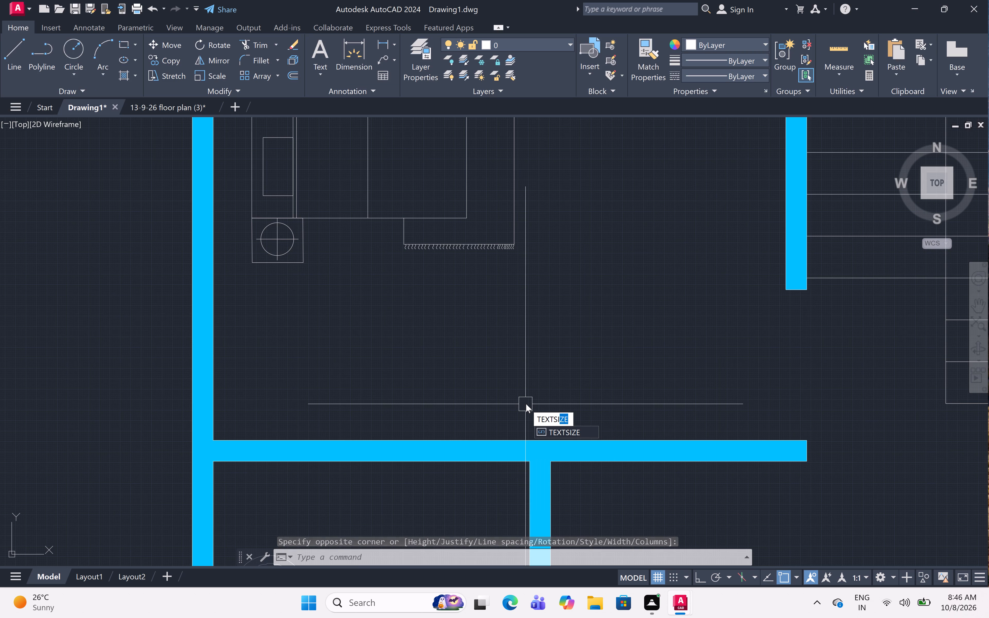
key(space)
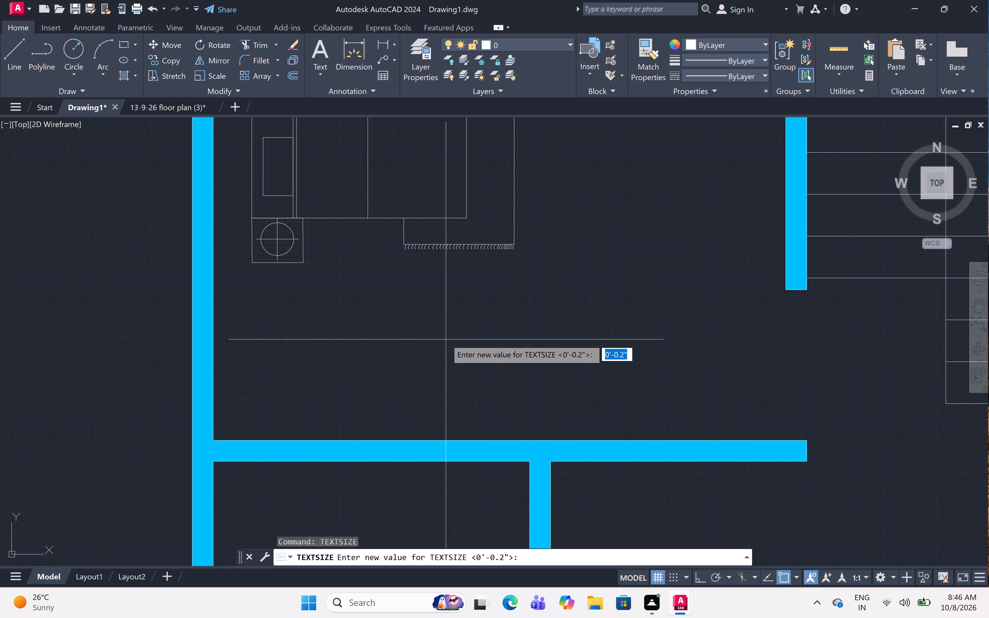
text(6")
key(space)
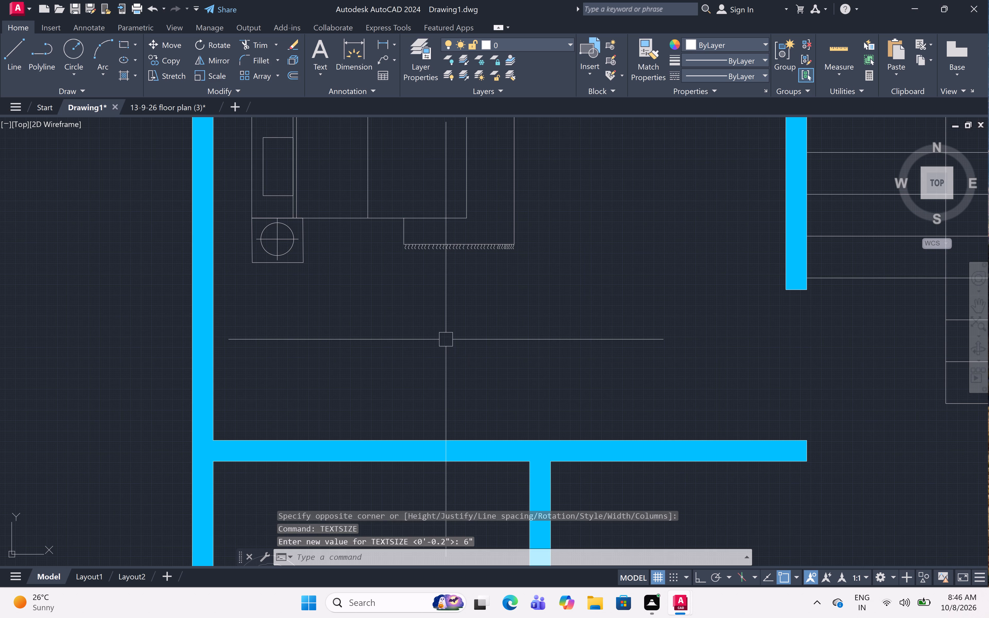
Add a multiline text label below the bed in the northwest bedroom reading BED ROOM, with 11.4'X10.4' on the second line.
text(mt)
key(space)
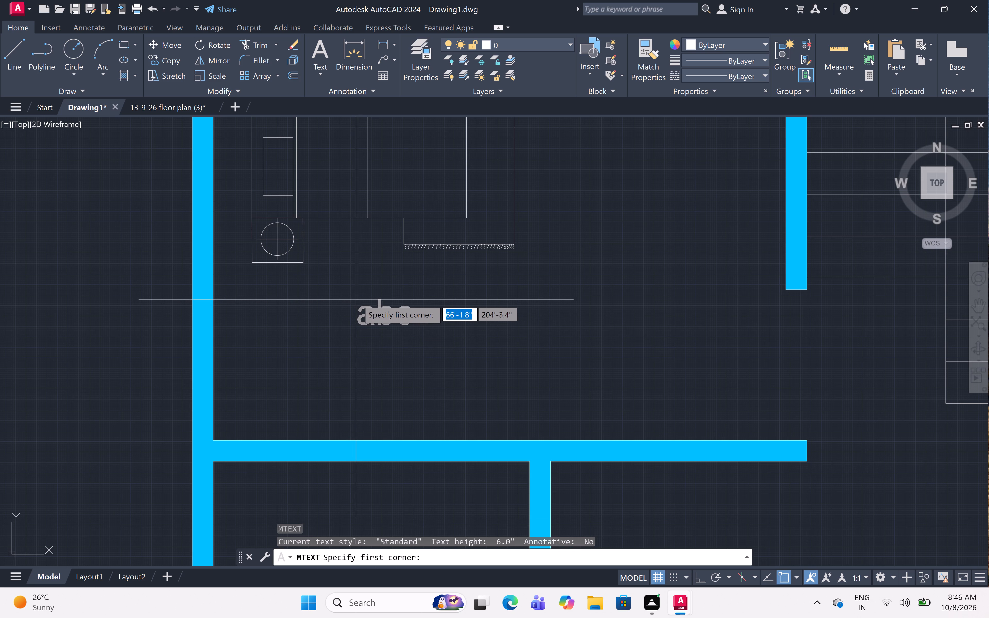
click(376, 287)
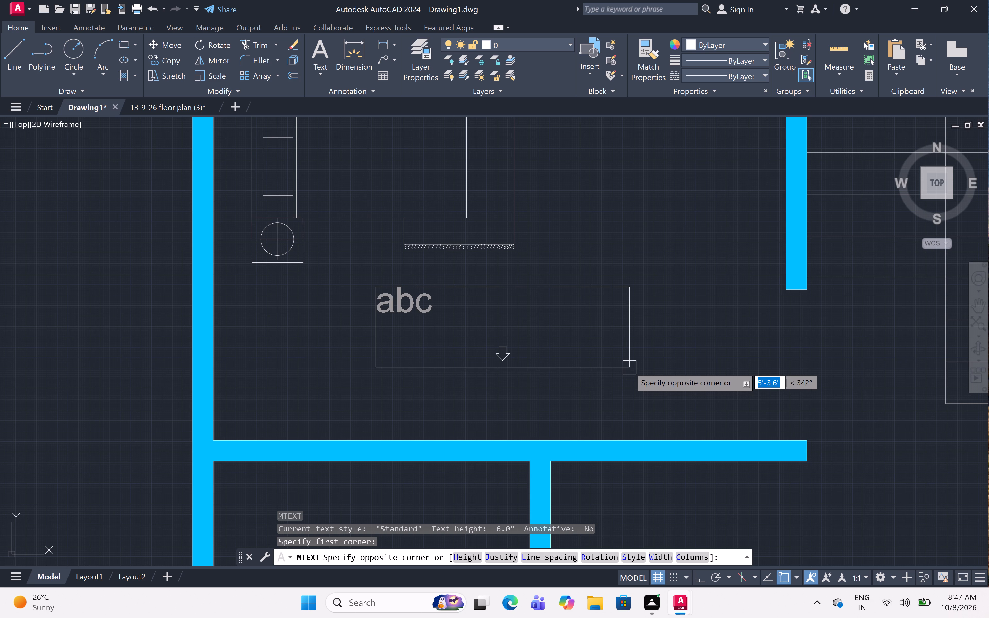
click(632, 377)
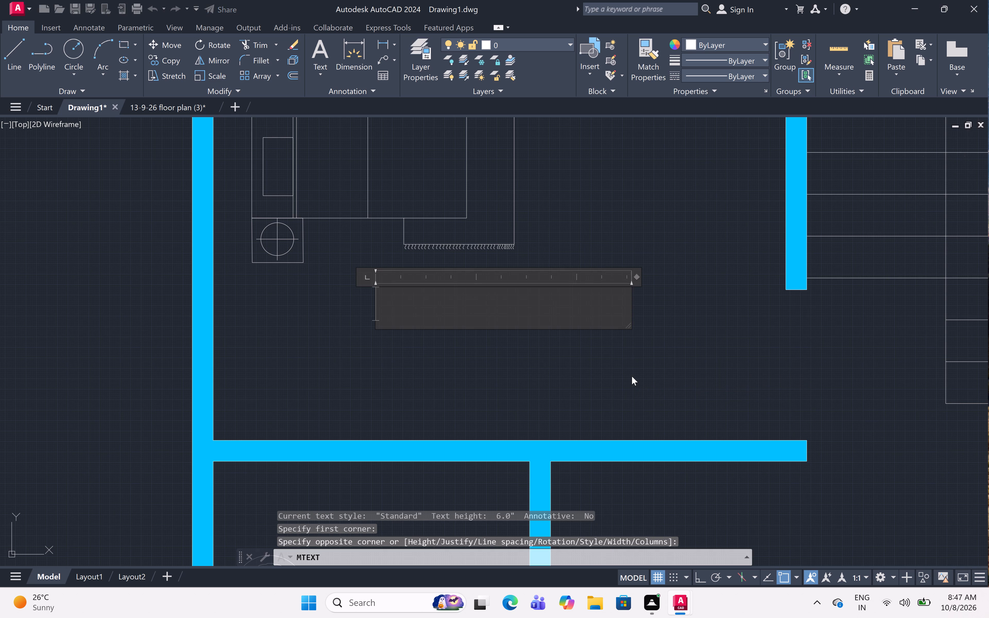
text(bed)
key(space)
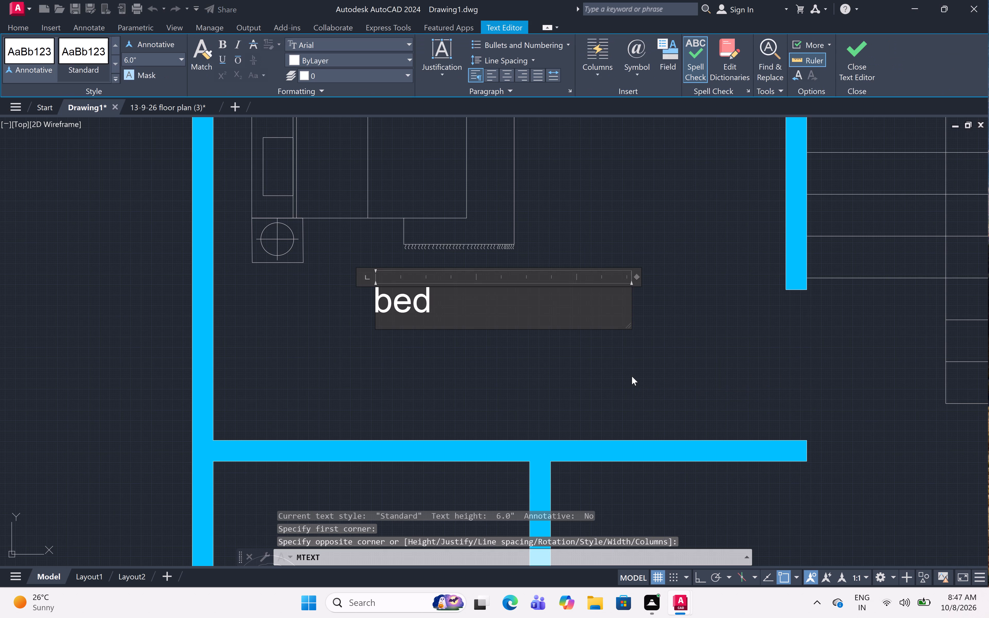
key(BackSpace)
key(BackSpace)
key(BackSpace)
key(BackSpace)
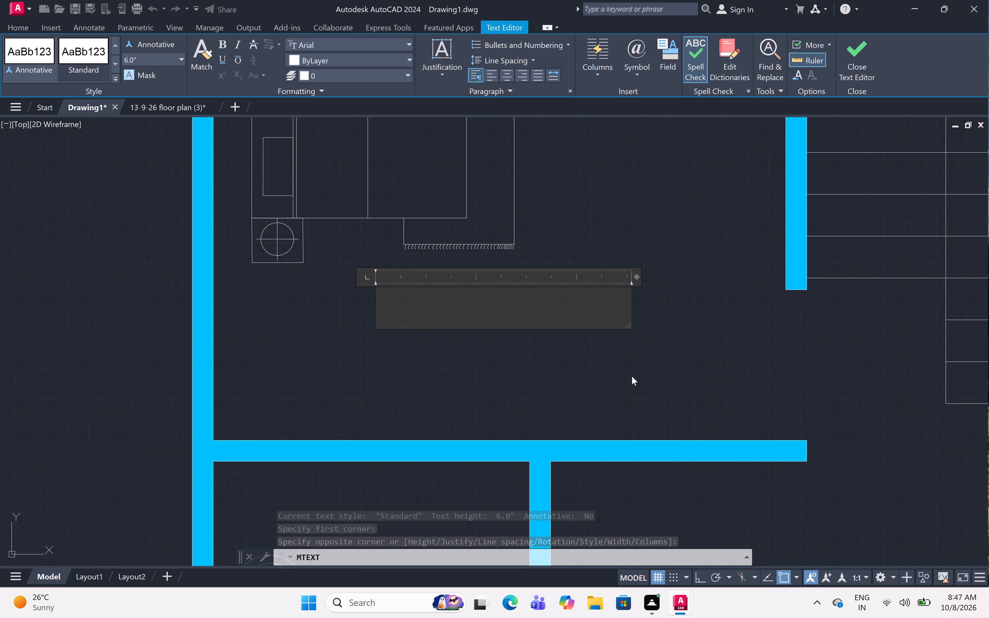
text(BED ROOM)
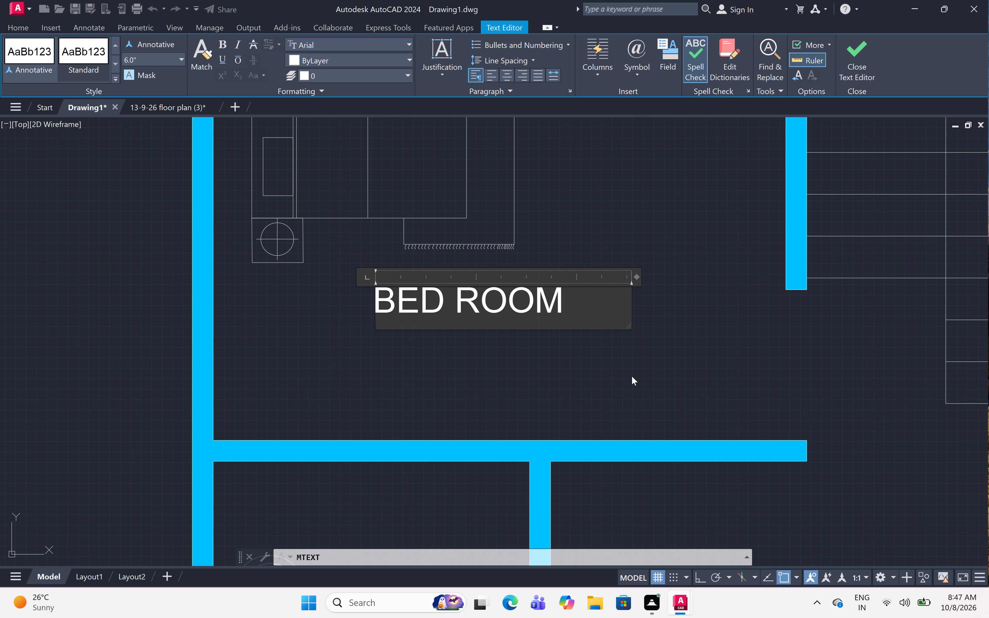
key(Return)
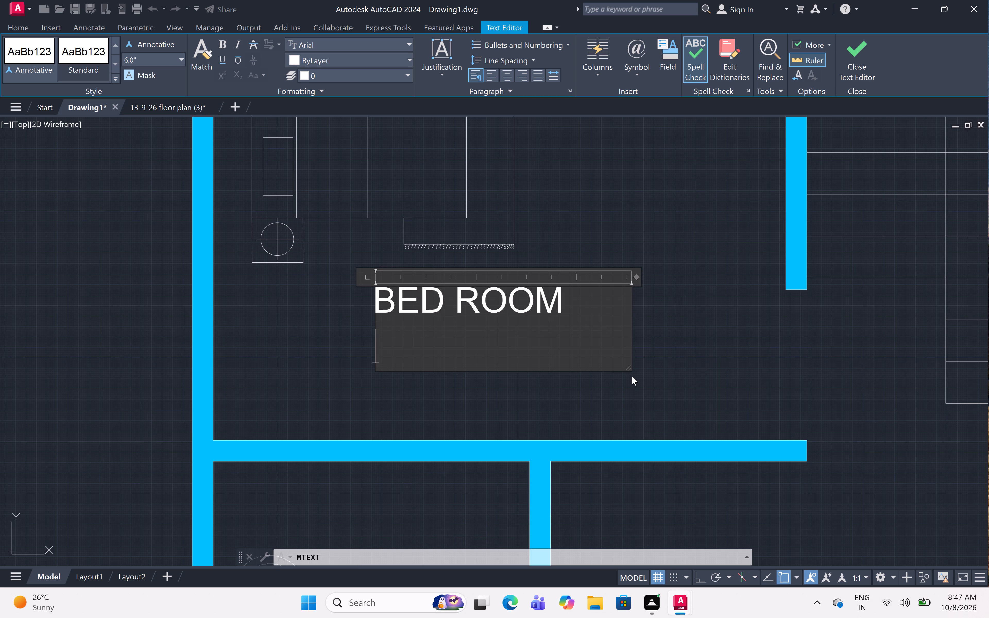
text(11.)
text(4")
key(BackSpace)
key(apostrophe)
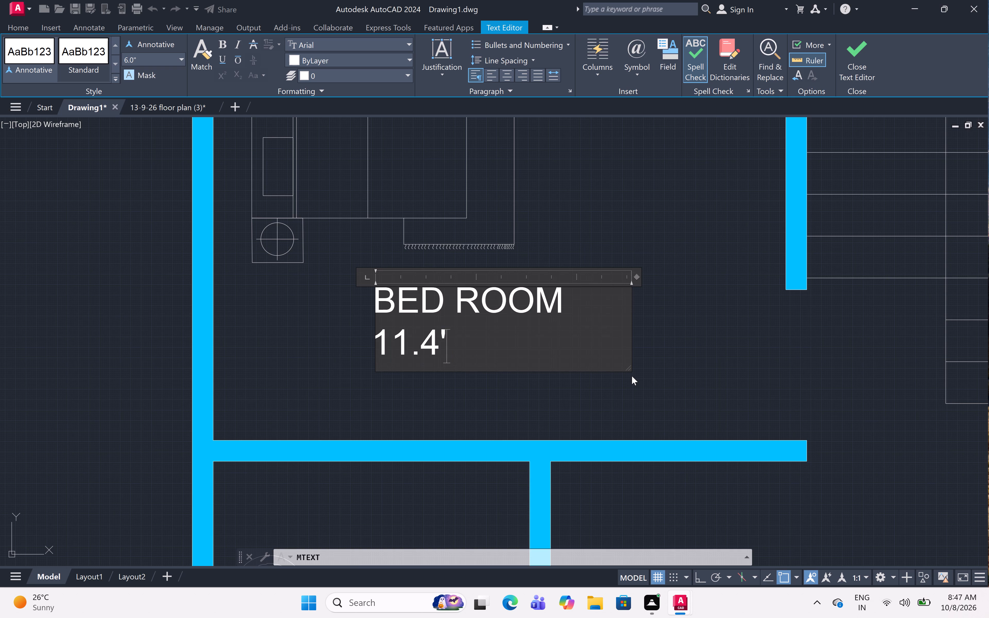
key(x)
text(10)
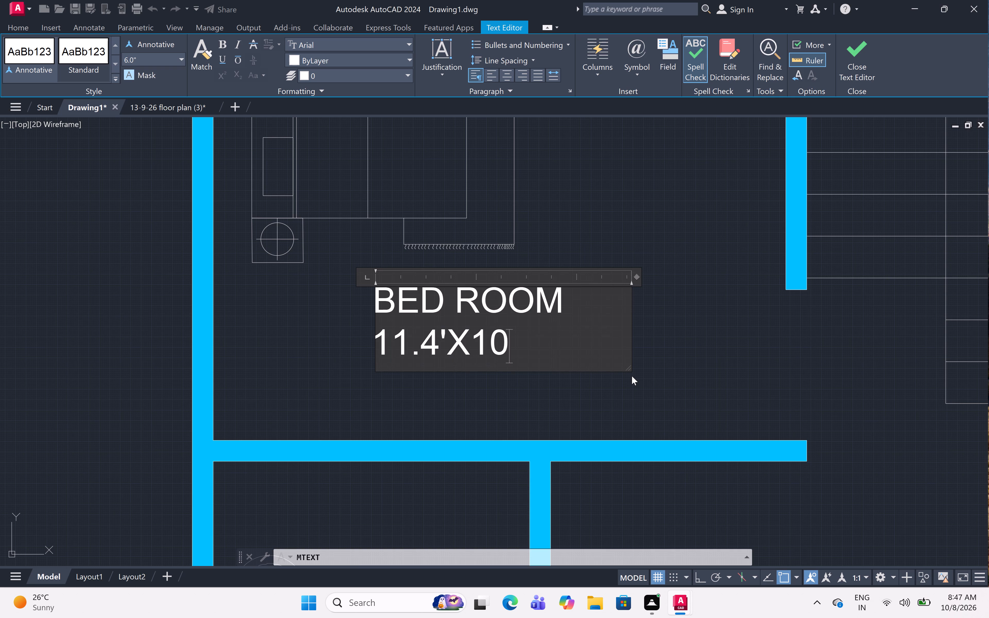
text(.4')
click(548, 414)
Add a multiline text label below the bed in the northeast bedroom reading BED ROOM, with 11.4'X10.4' on the second line.
scroll(546, 379, down, 3)
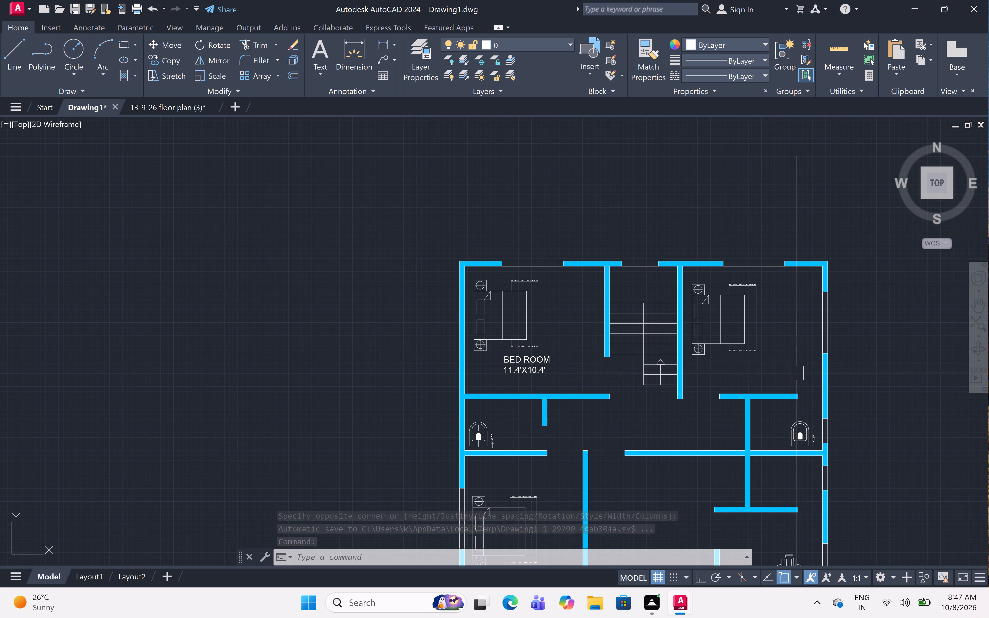
scroll(797, 373, up, 3)
key(m)
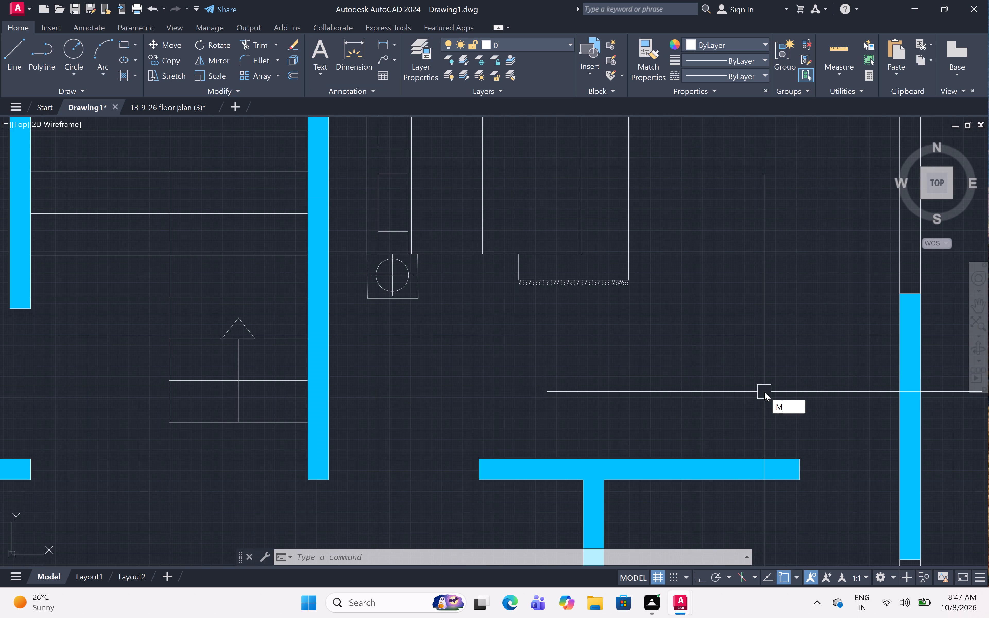
key(t)
key(space)
click(492, 327)
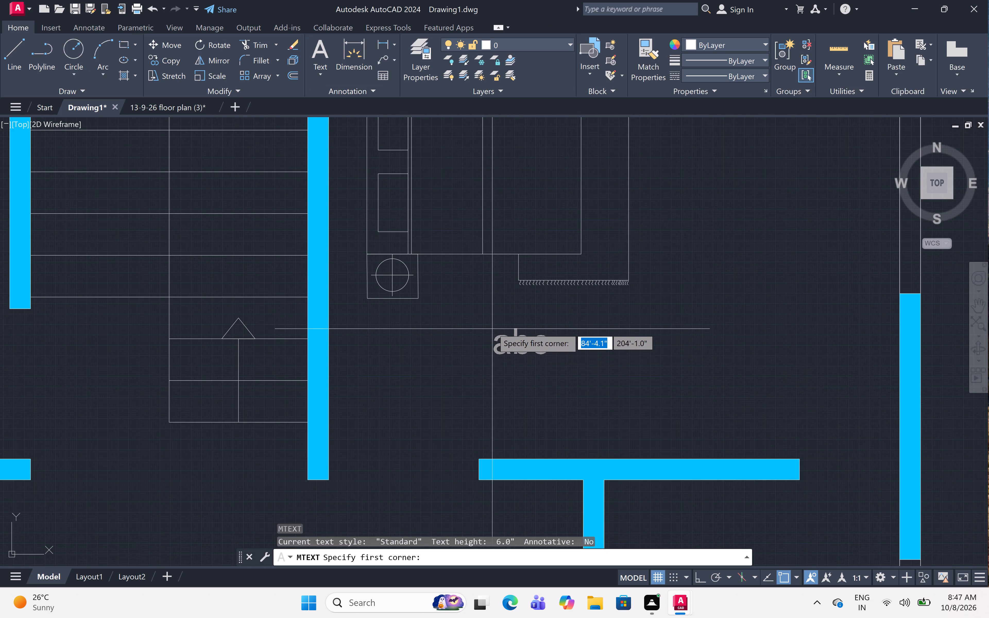
click(770, 413)
text(BED)
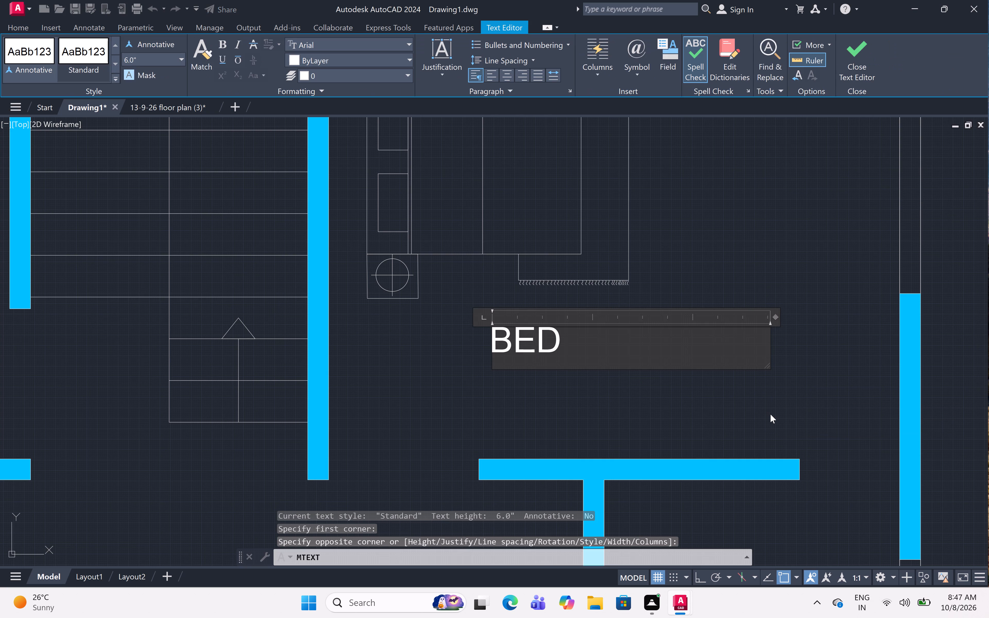
key(space)
text(ROOM)
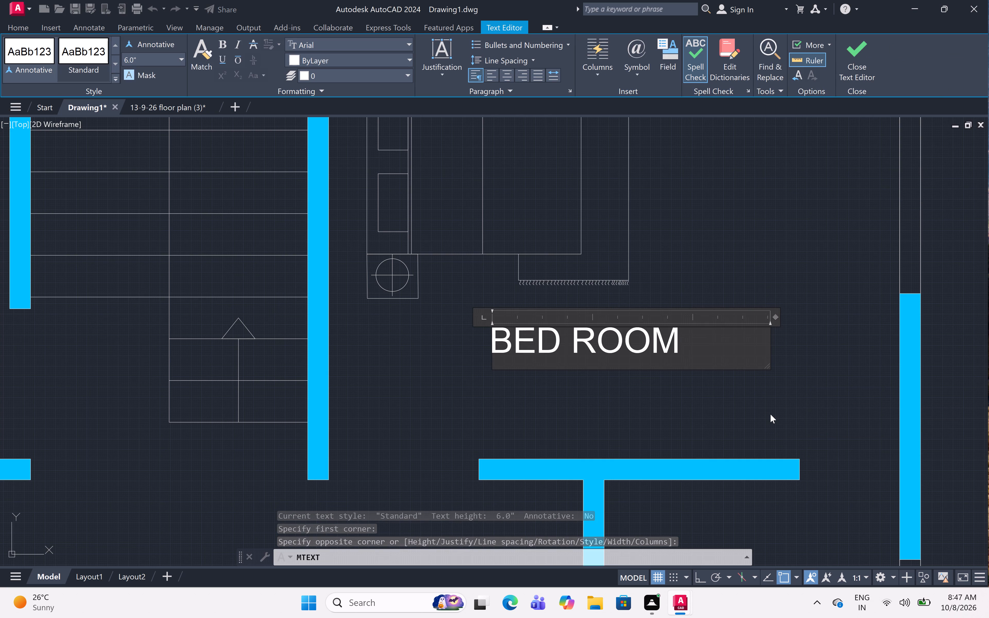
key(Return)
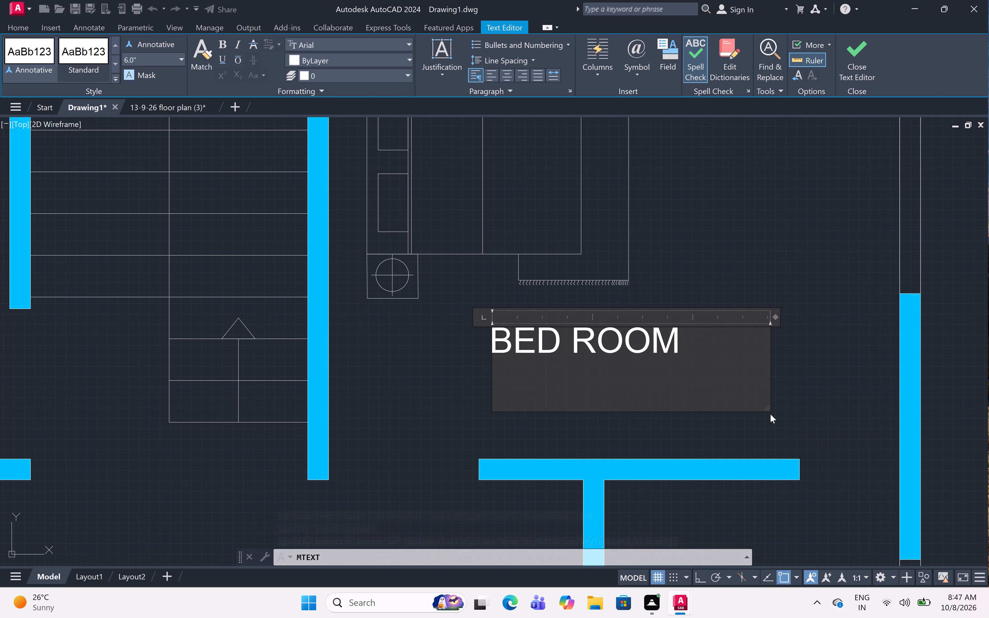
text(11.4)
key(apostrophe)
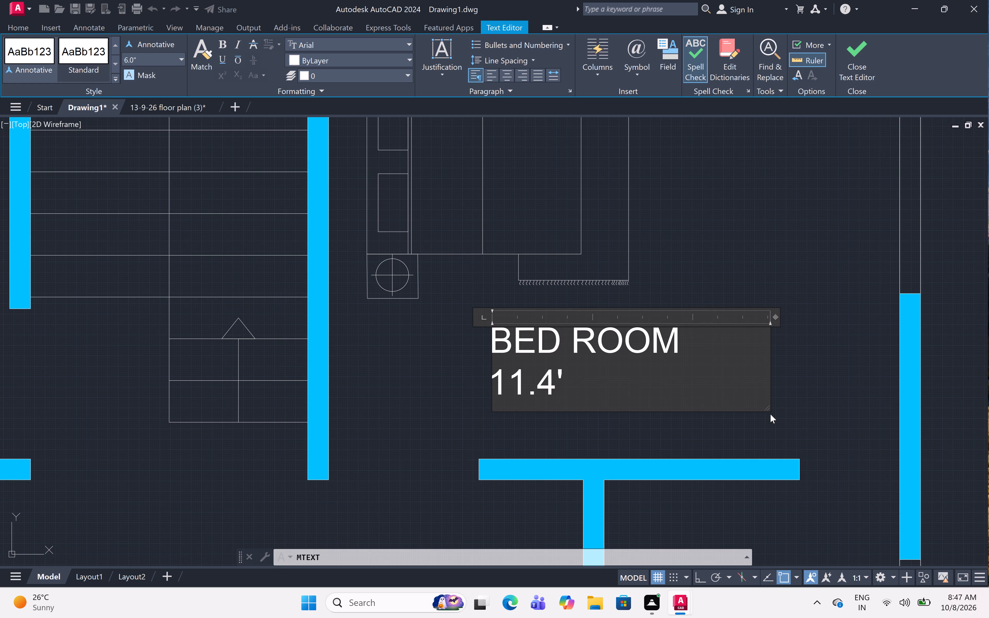
key(x)
text(10.4)
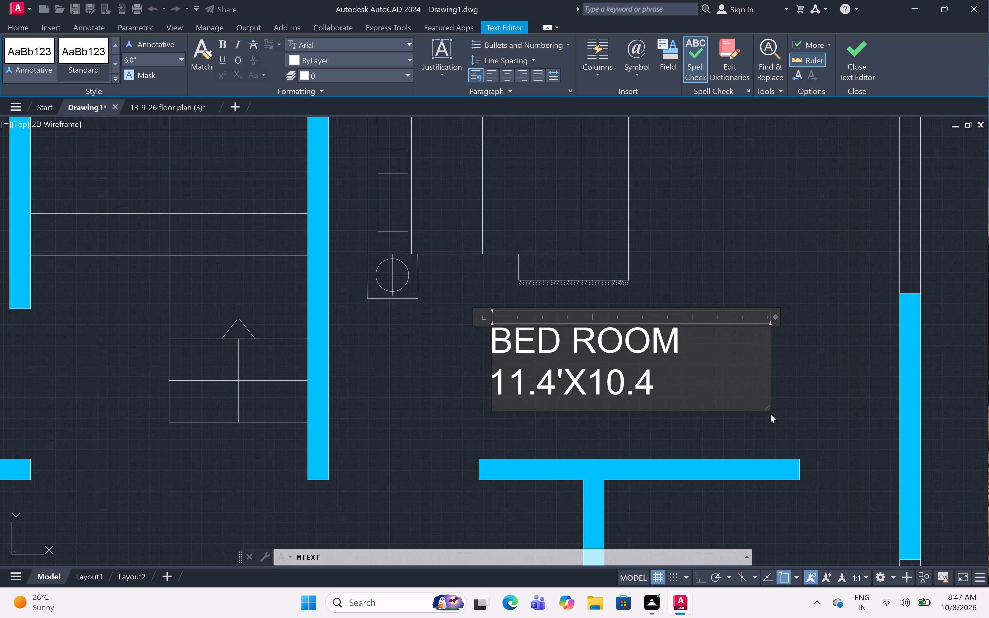
key(apostrophe)
click(709, 220)
Add a multiline text label in the east toilet, northwest of the WC, reading TOILET with 5.9'X4.2' on the second line.
scroll(709, 220, down, 2)
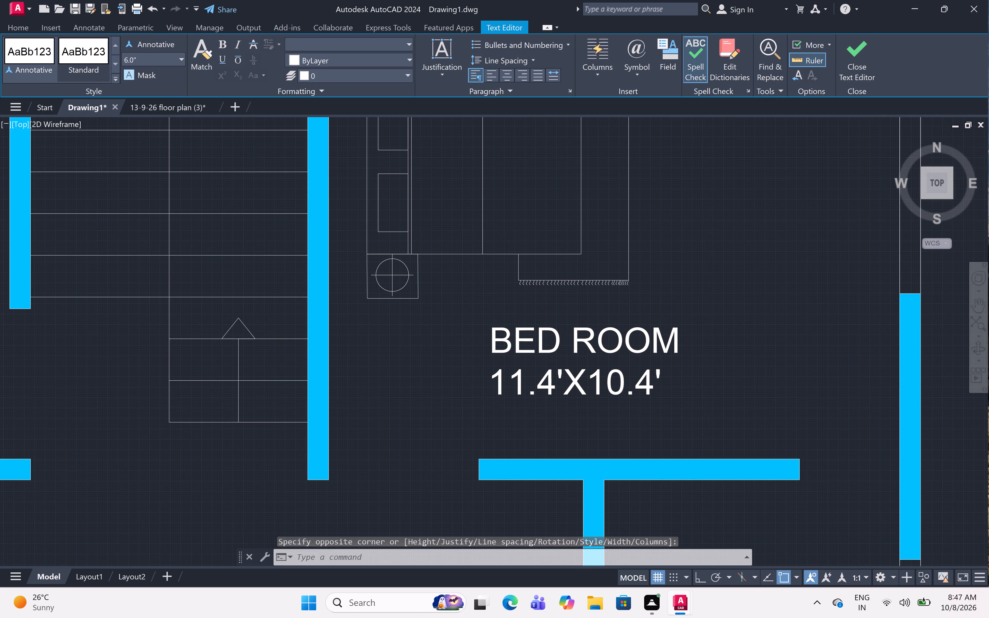
scroll(709, 220, down, 4)
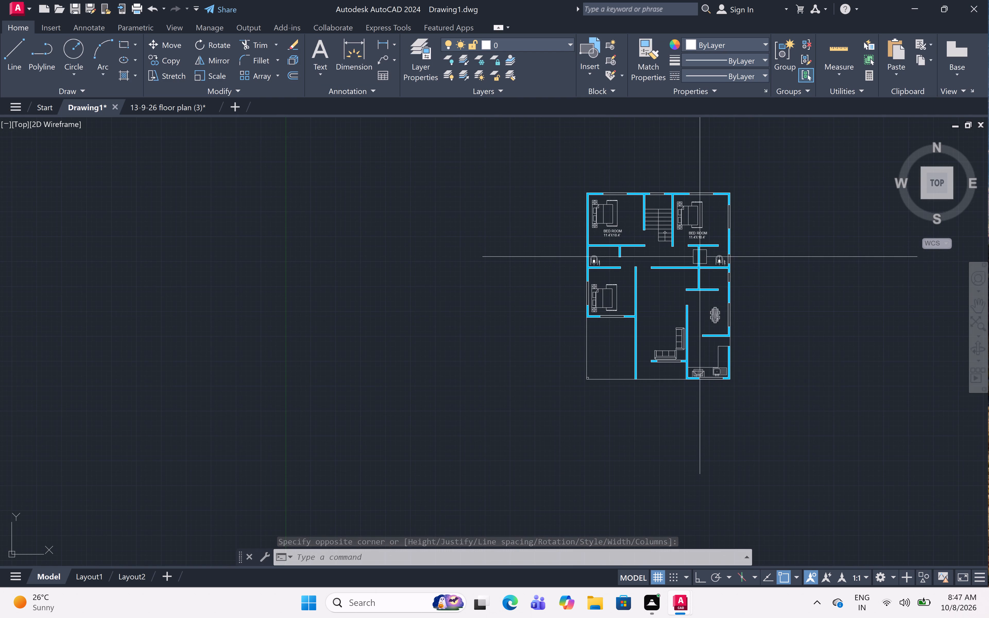
scroll(712, 250, up, 5)
scroll(713, 276, up, 1)
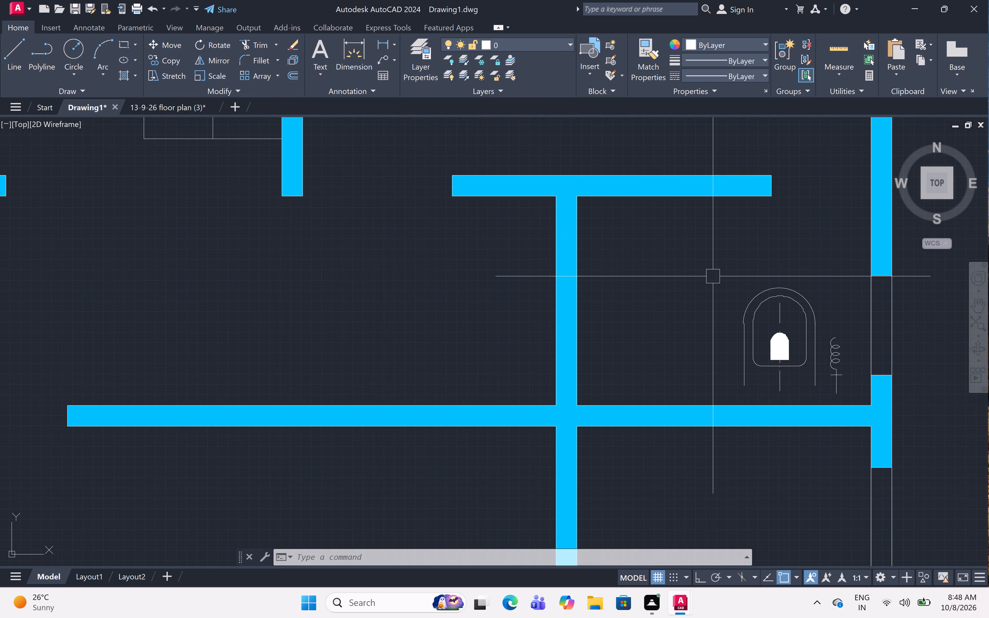
text(MT)
key(space)
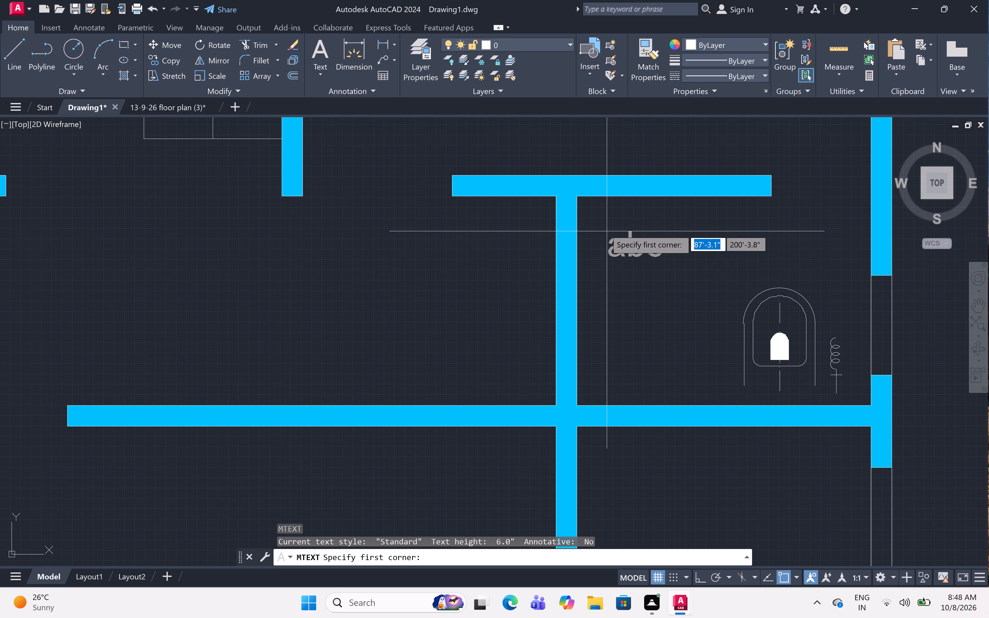
click(593, 213)
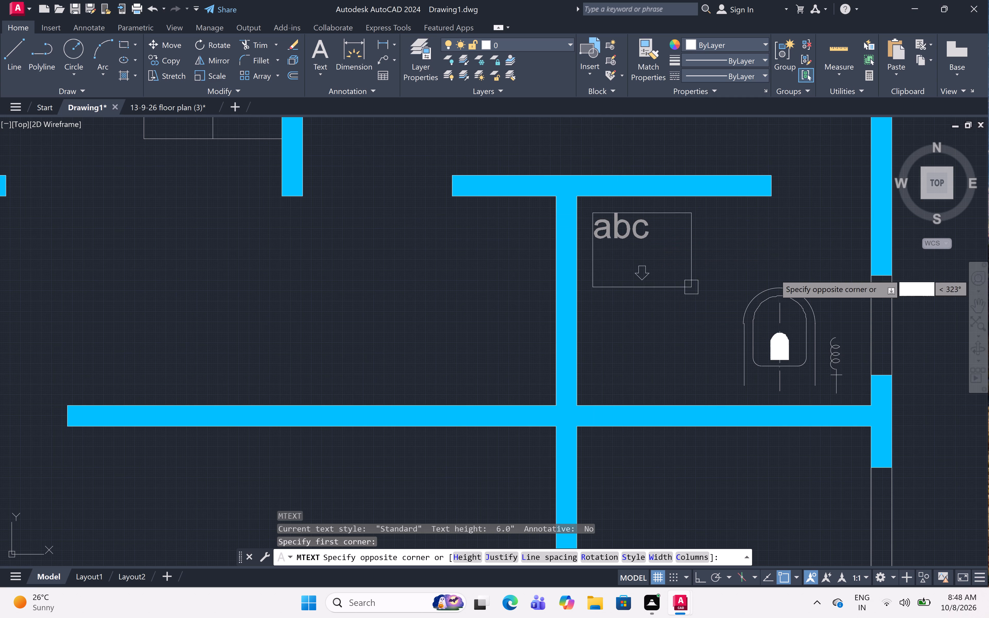
click(753, 280)
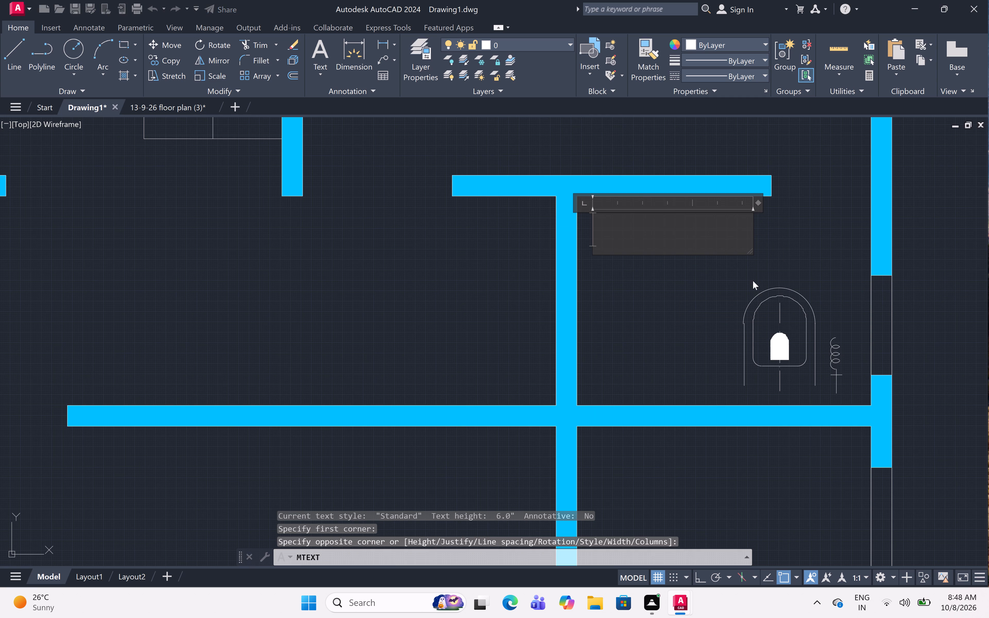
text(TOILET)
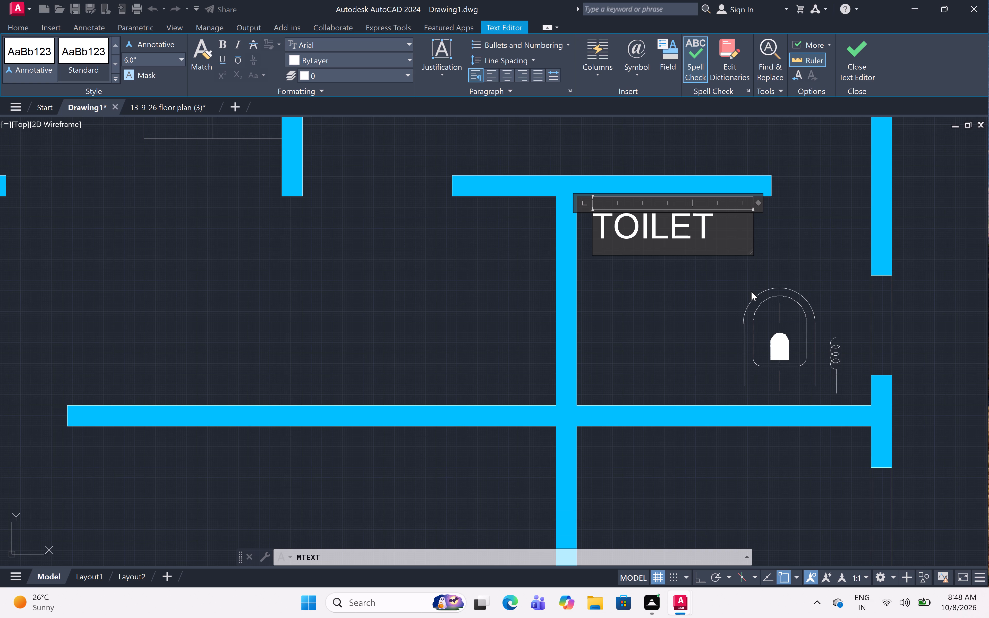
key(Return)
text(5.9)
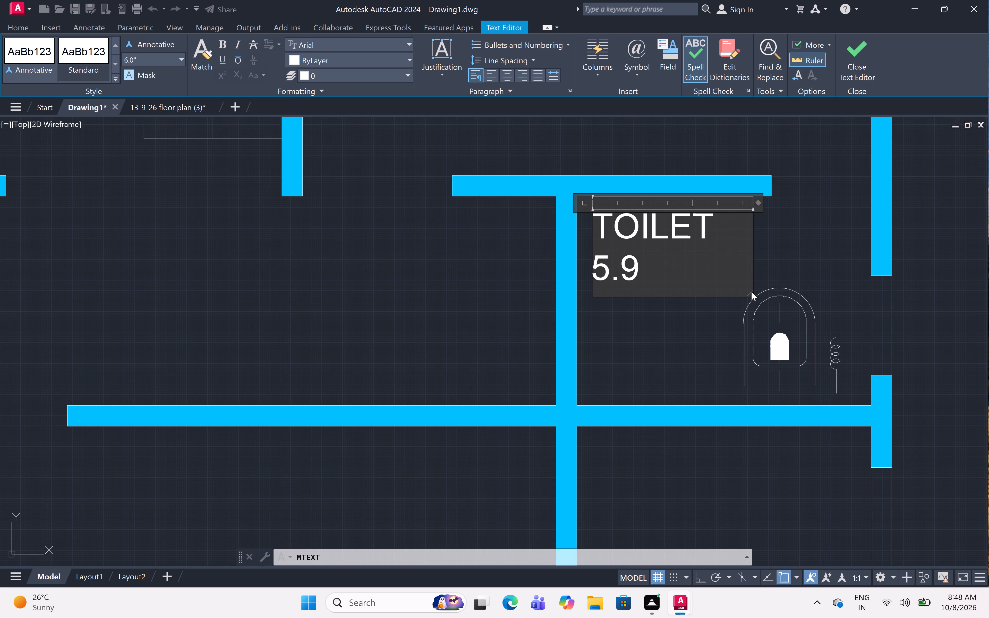
text('X)
text(4.)
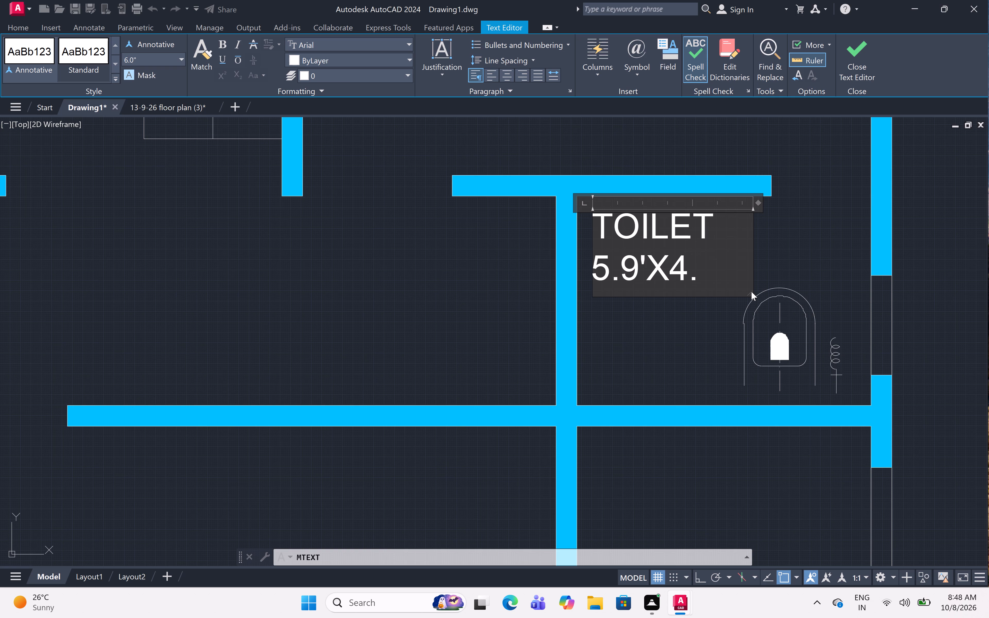
key(2)
key(apostrophe)
click(809, 262)
Add a two-line multiline text label reading STORE ROOM in the small room directly south of the east toilet.
scroll(789, 205, down, 3)
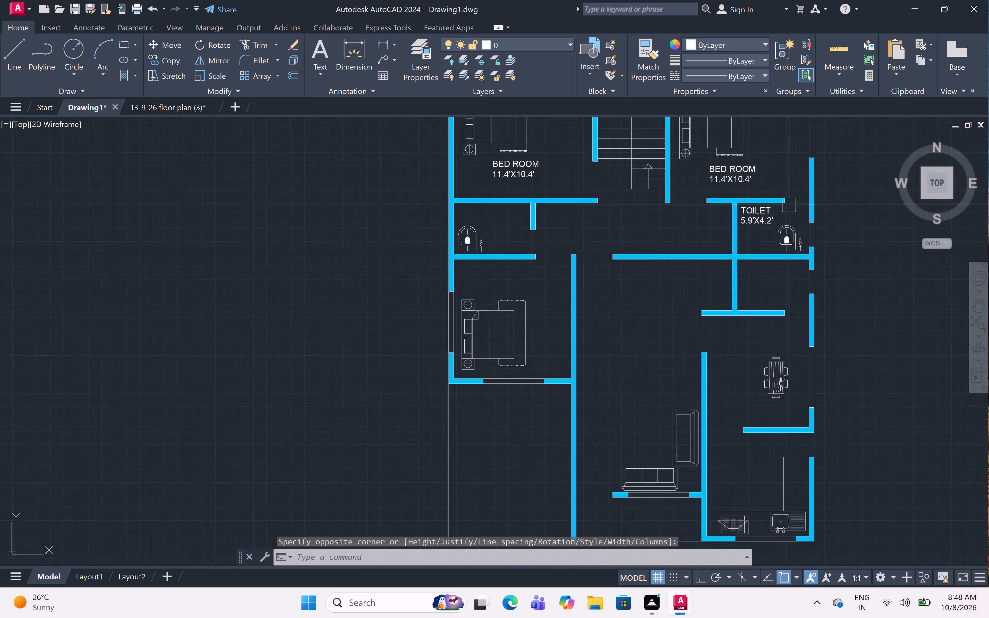
scroll(789, 205, down, 1)
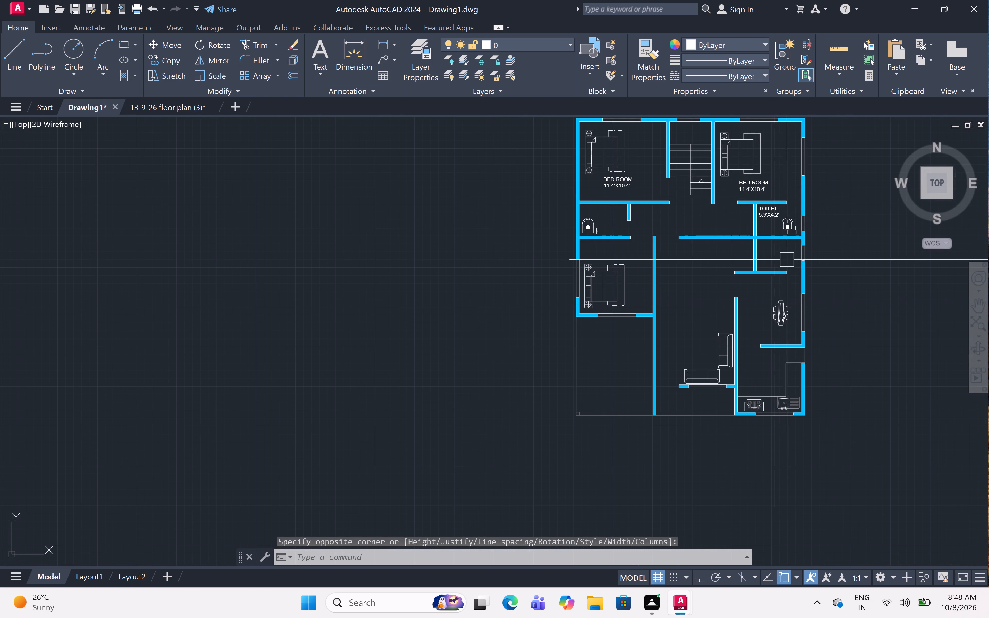
scroll(803, 247, up, 3)
middle_drag(777, 273, 740, 279)
scroll(740, 279, up, 1)
text(MT)
key(space)
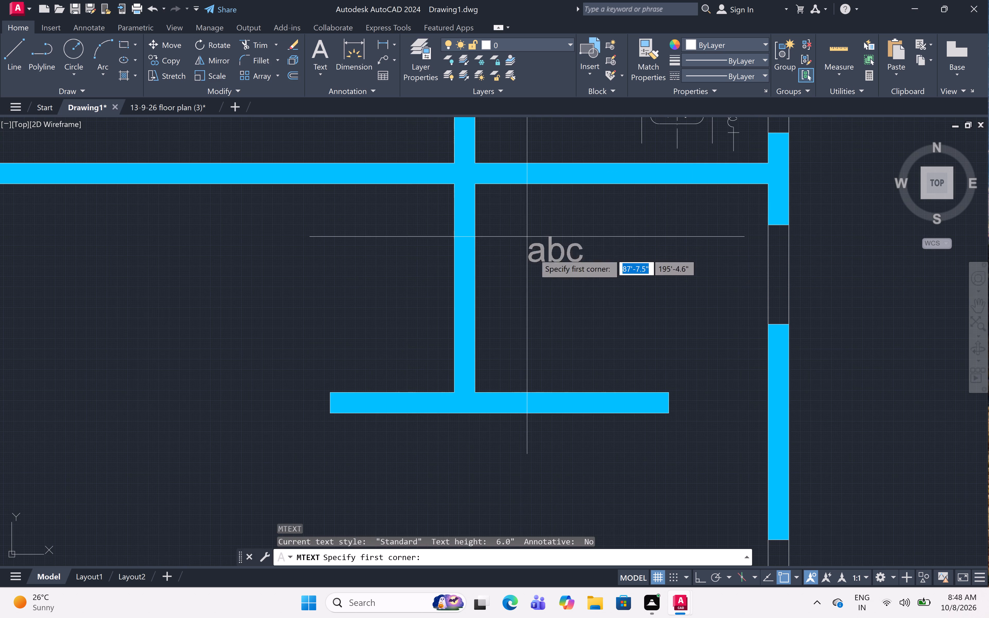
click(537, 241)
click(709, 342)
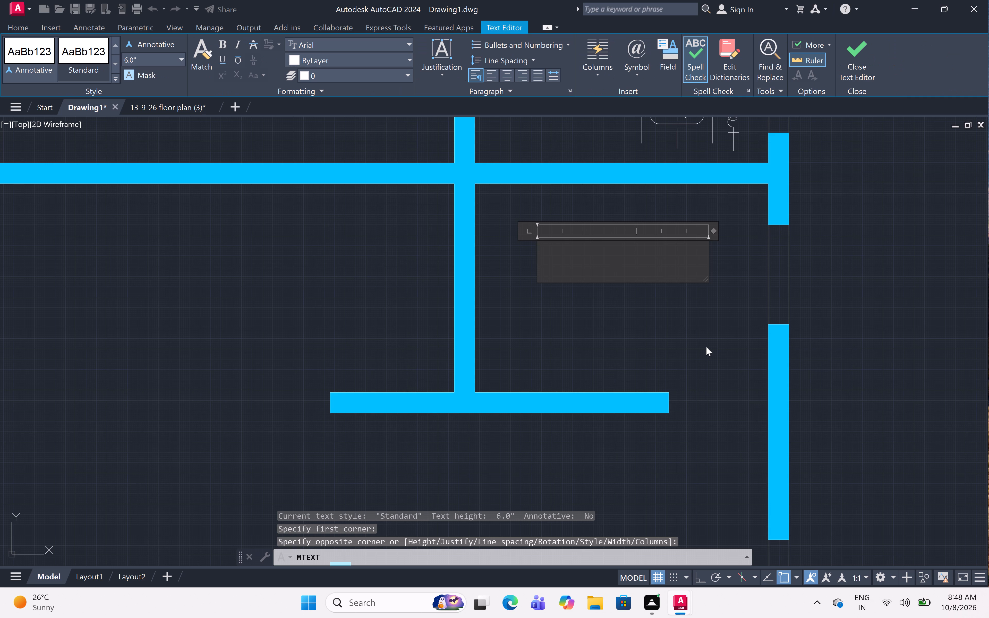
text(STORE)
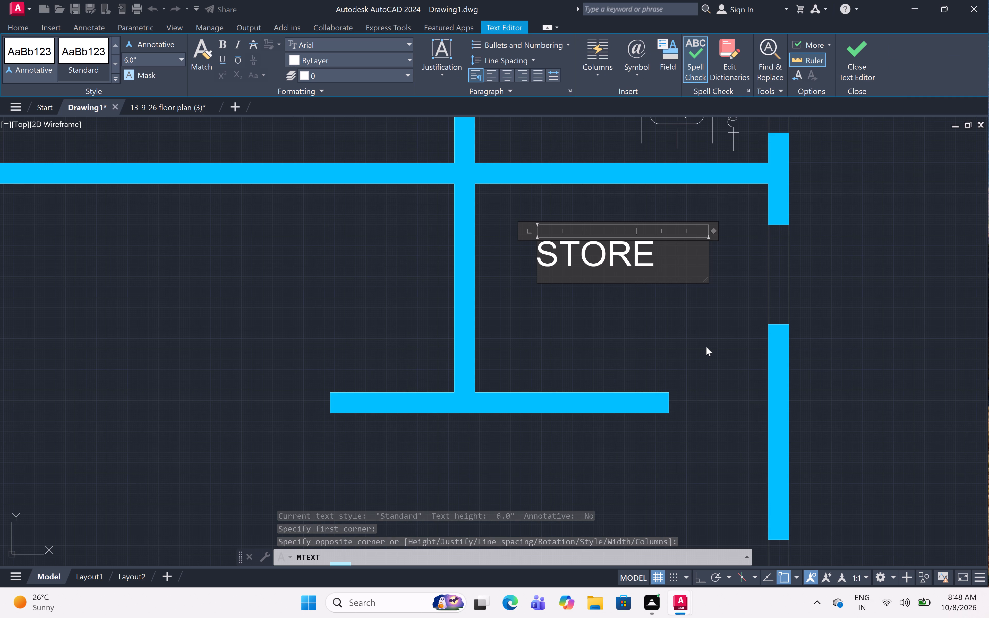
key(Return)
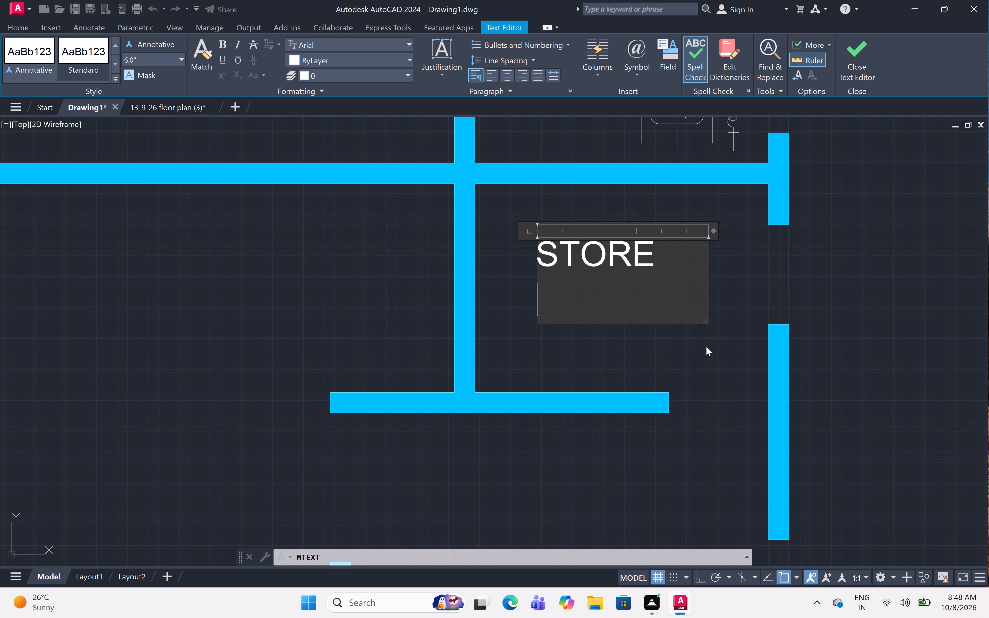
text(ROOM)
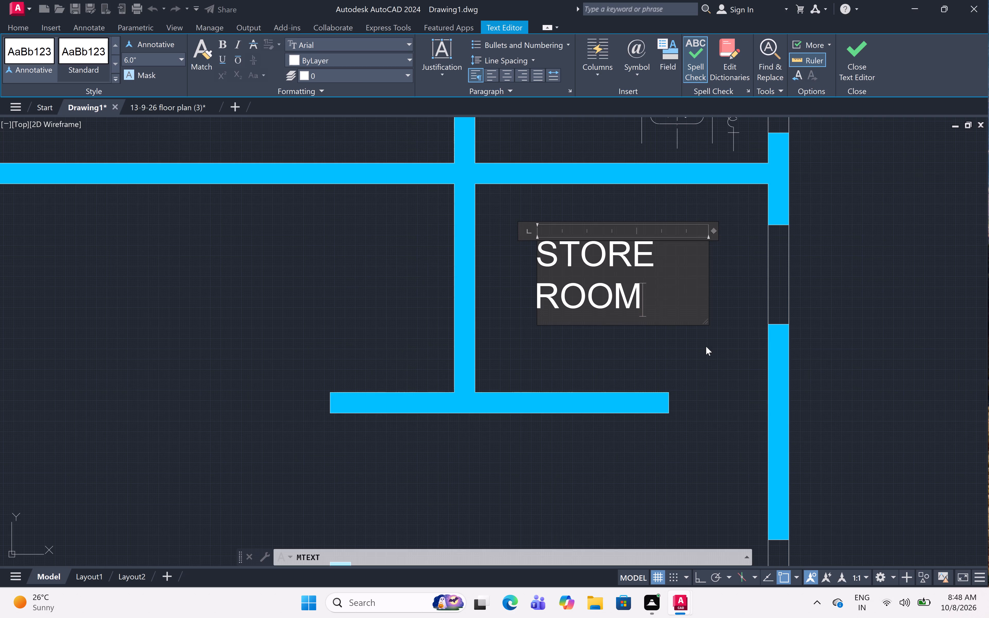
click(615, 345)
Add a multiline text label west of the dining table reading DINING, with 8.4'X9.2' on the second line.
scroll(656, 234, down, 3)
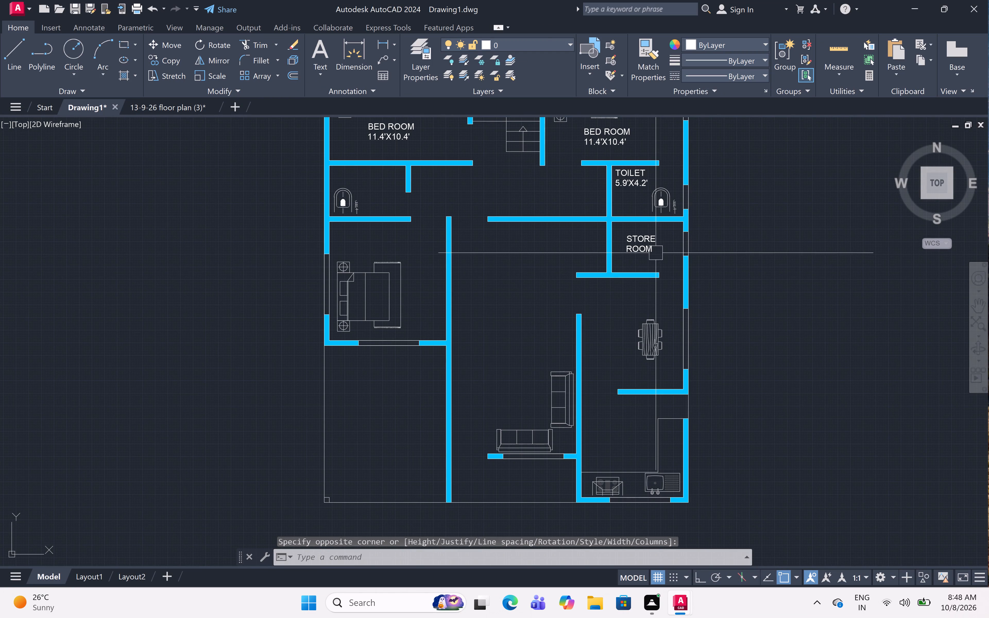
scroll(615, 370, up, 2)
key(m)
key(t)
key(space)
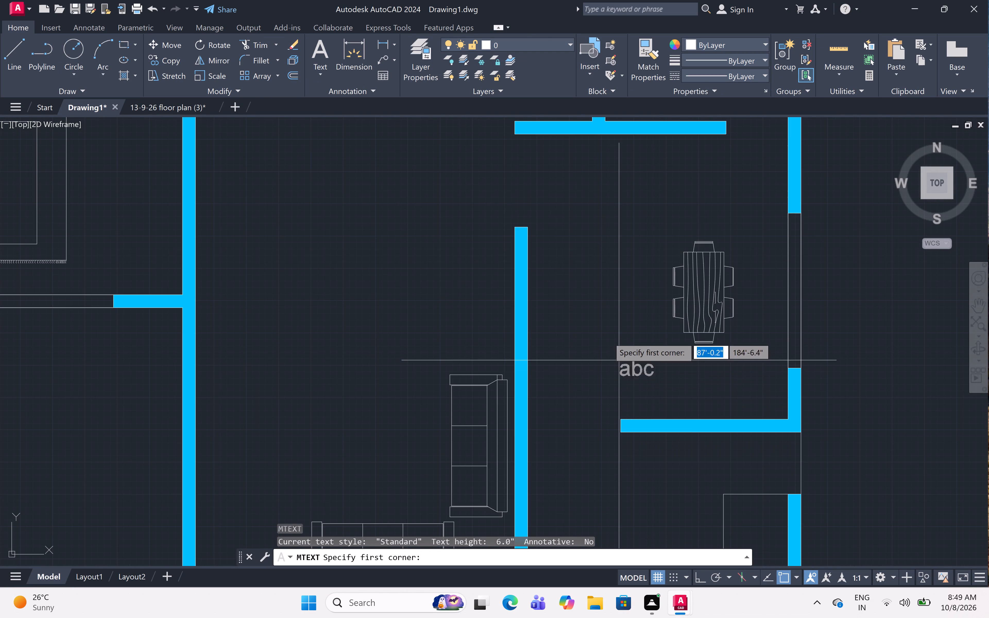
click(547, 302)
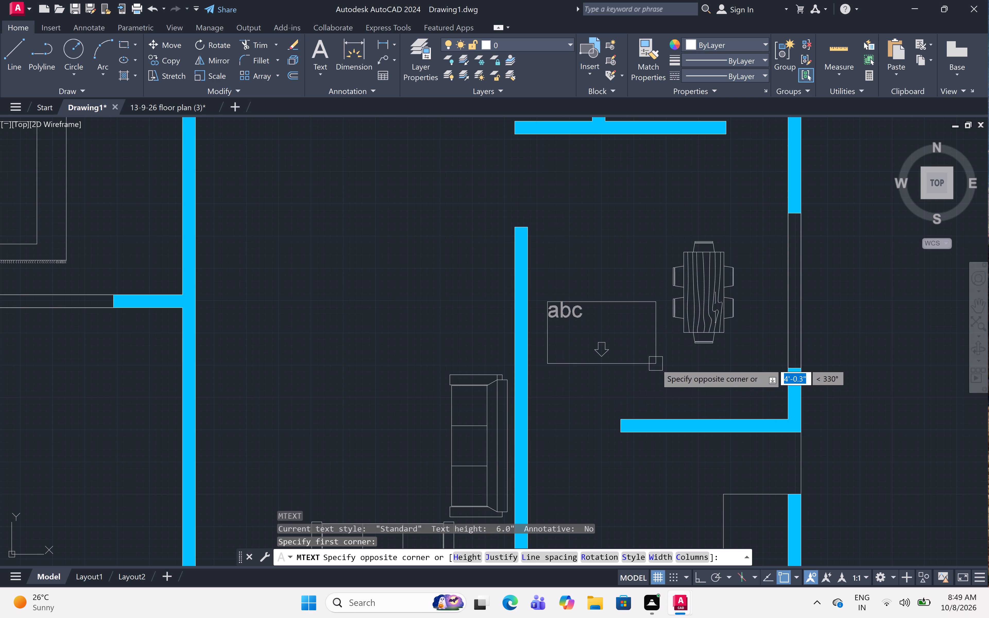
click(656, 363)
text(DINING)
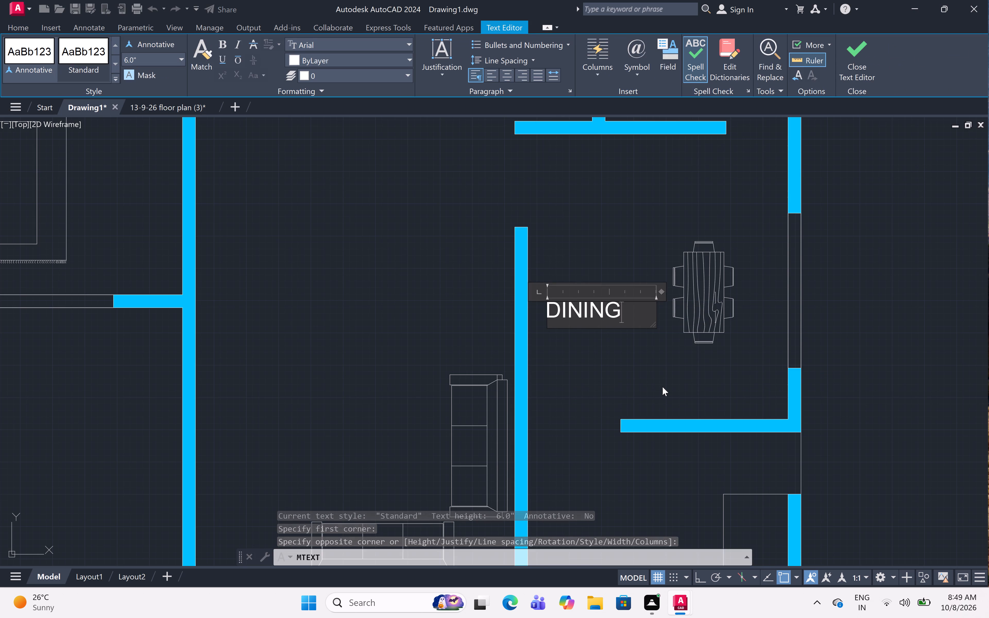
key(Return)
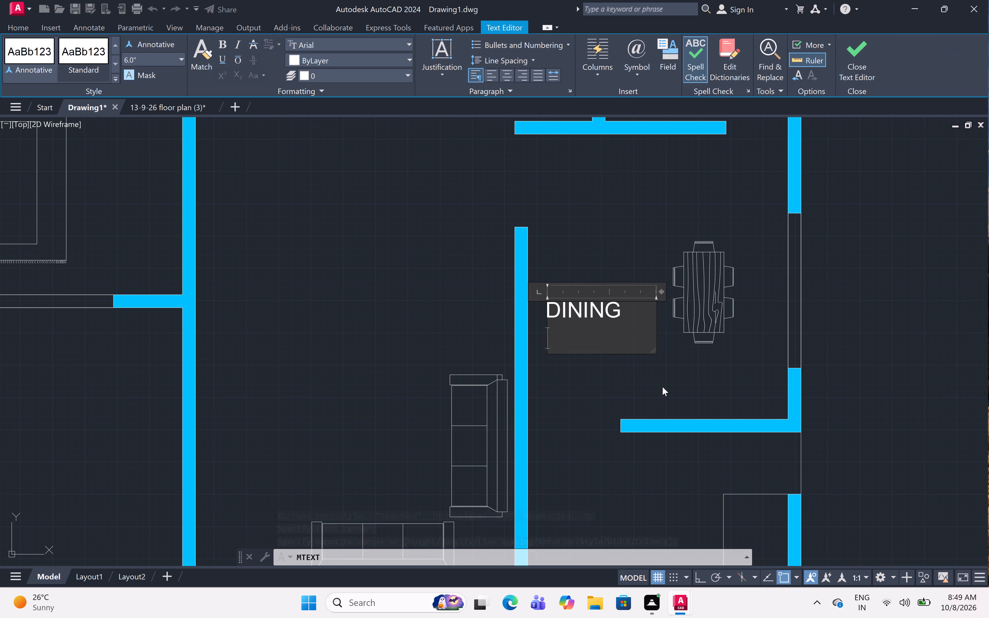
text(8.)
text(4'X)
text(9.)
key(2)
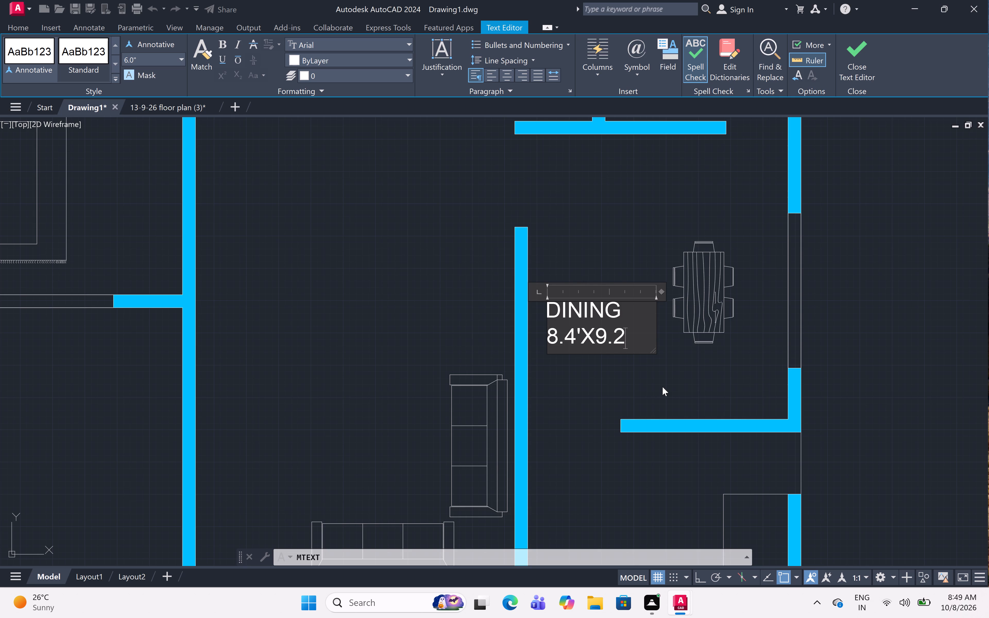
key(apostrophe)
click(628, 390)
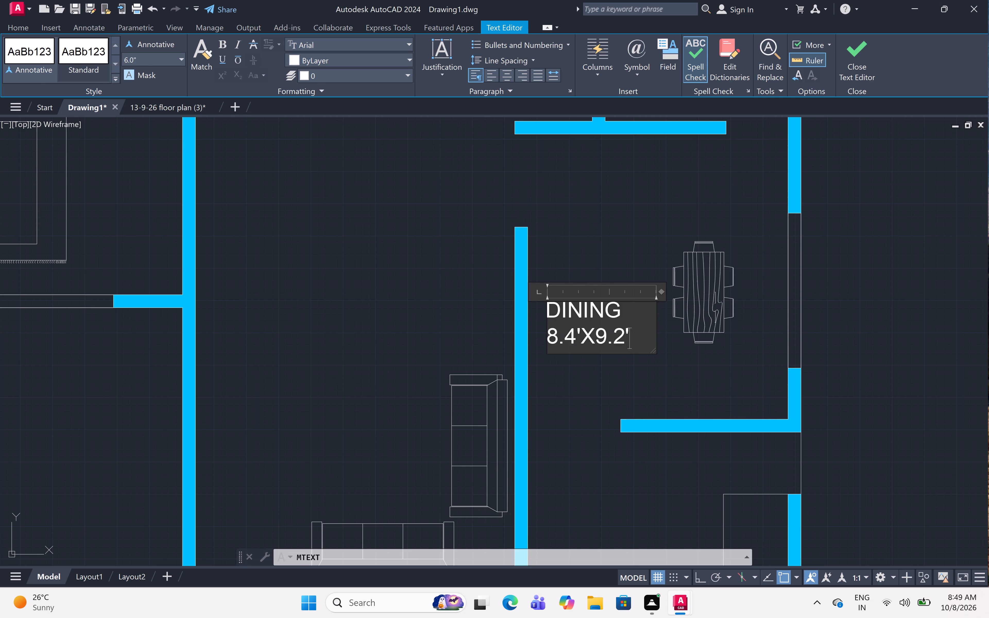
Add a multiline text label in the kitchen, north of the stove, reading KITCHEN with 8.4'X8.5' on the second line.
scroll(628, 387, down, 4)
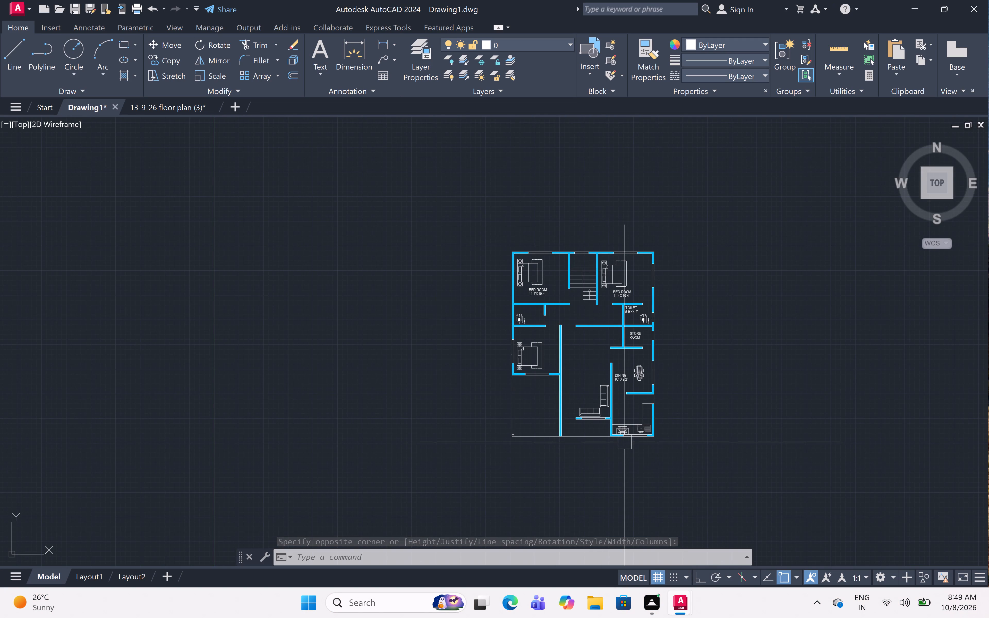
scroll(625, 442, up, 3)
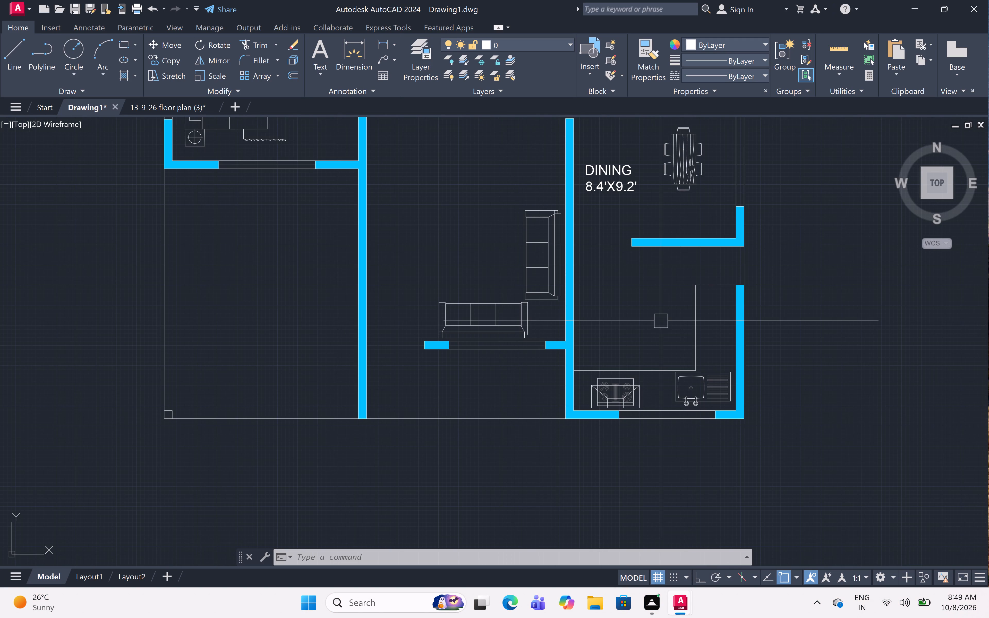
text(MT)
key(space)
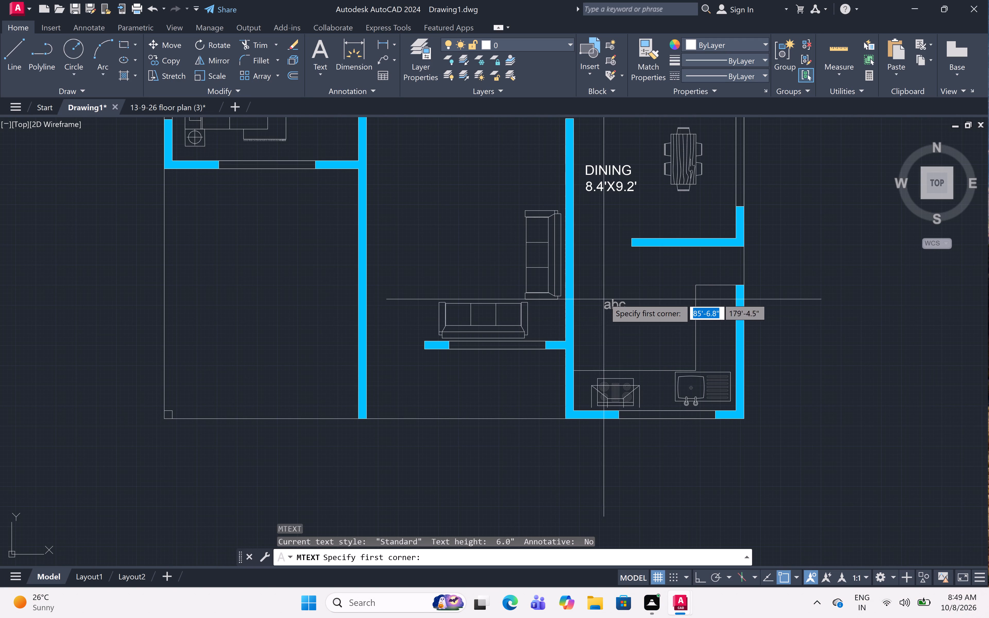
click(587, 284)
click(672, 333)
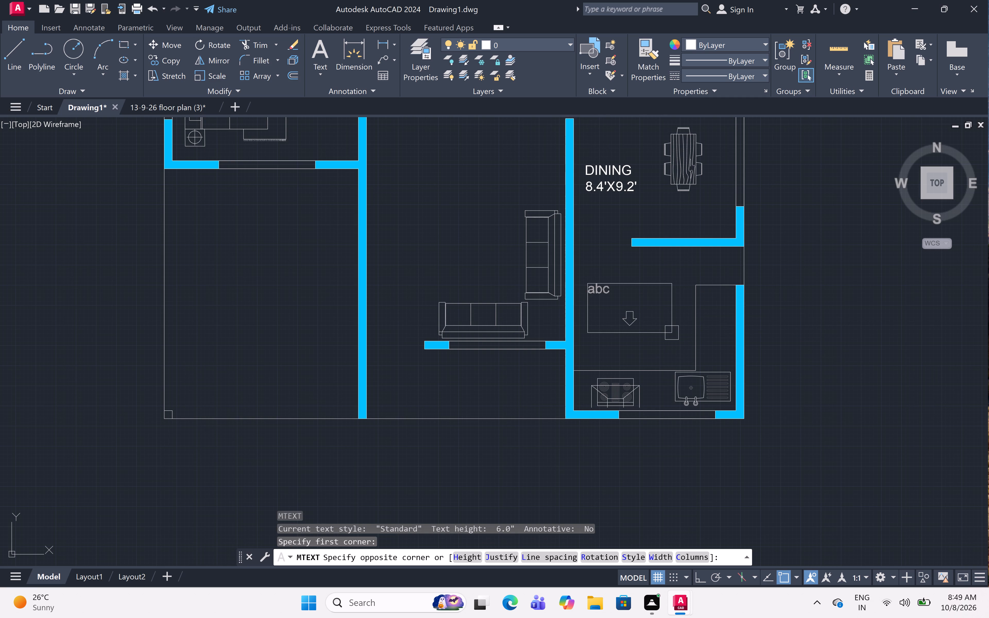
text(KITCHEN)
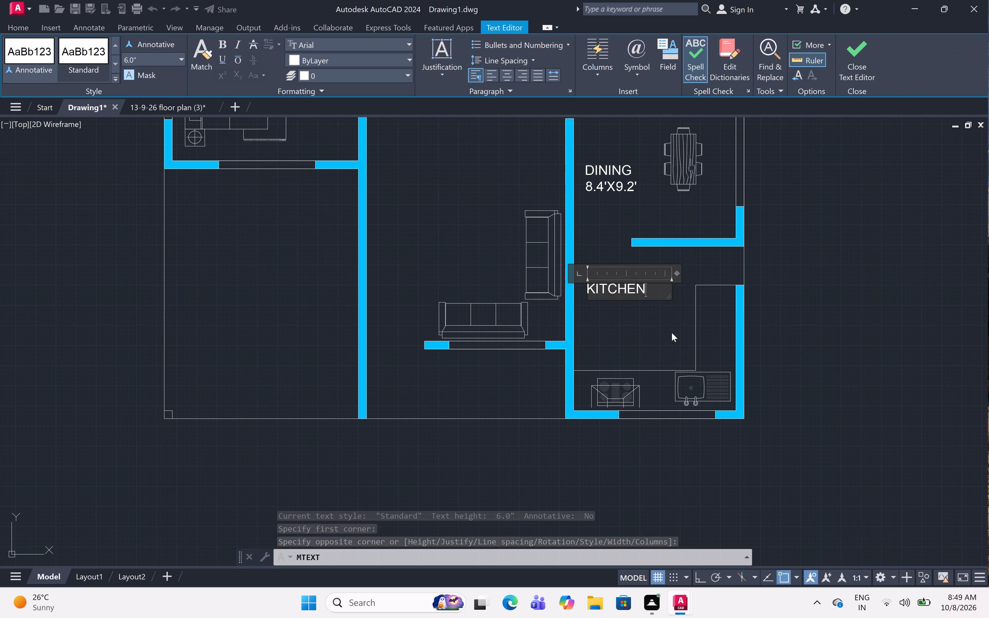
key(Return)
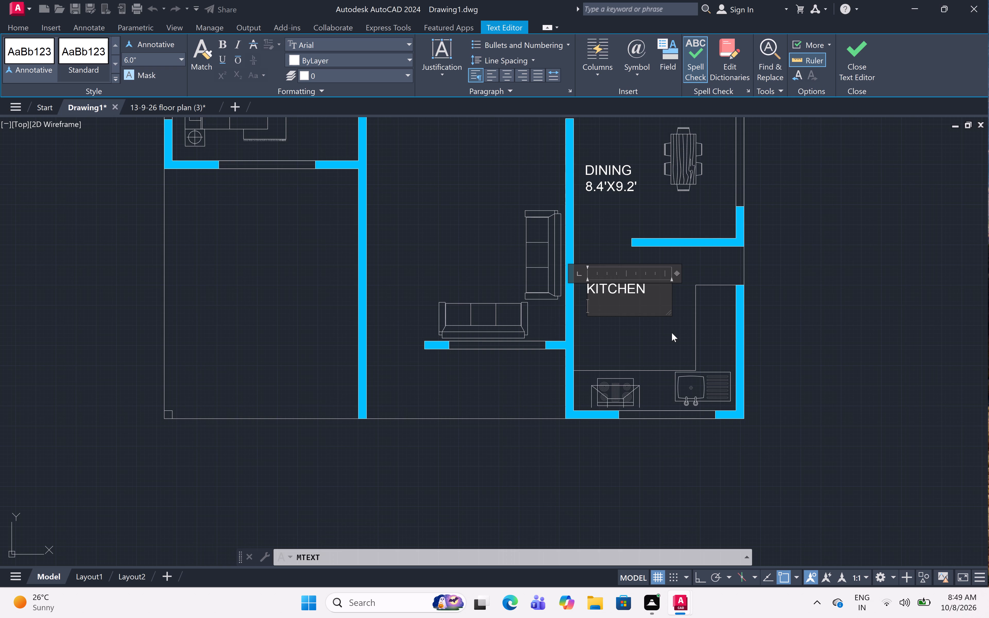
text(8.4')
key(x)
key(8)
text(.5')
click(634, 345)
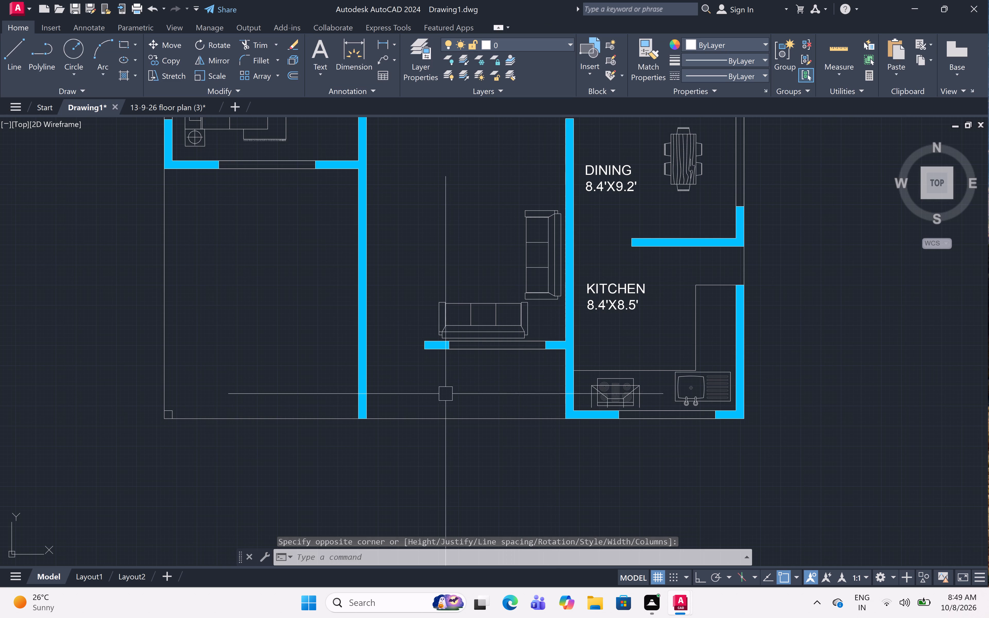
Add a multiline text label south of the sofa's window wall reading SITOUT, with 10.3'X3.6' on the second line.
scroll(444, 407, up, 2)
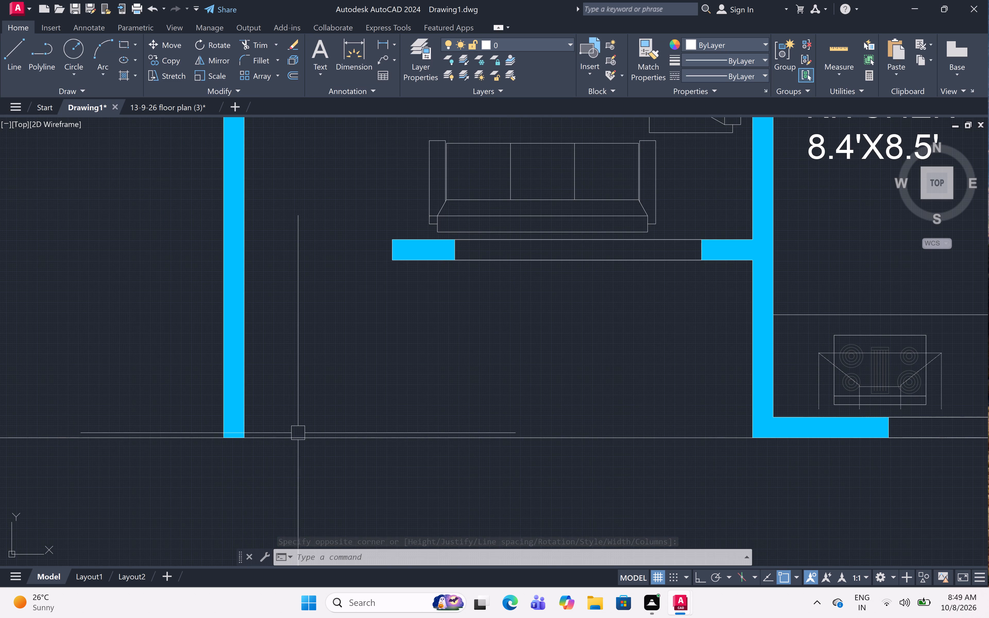
scroll(299, 433, down, 3)
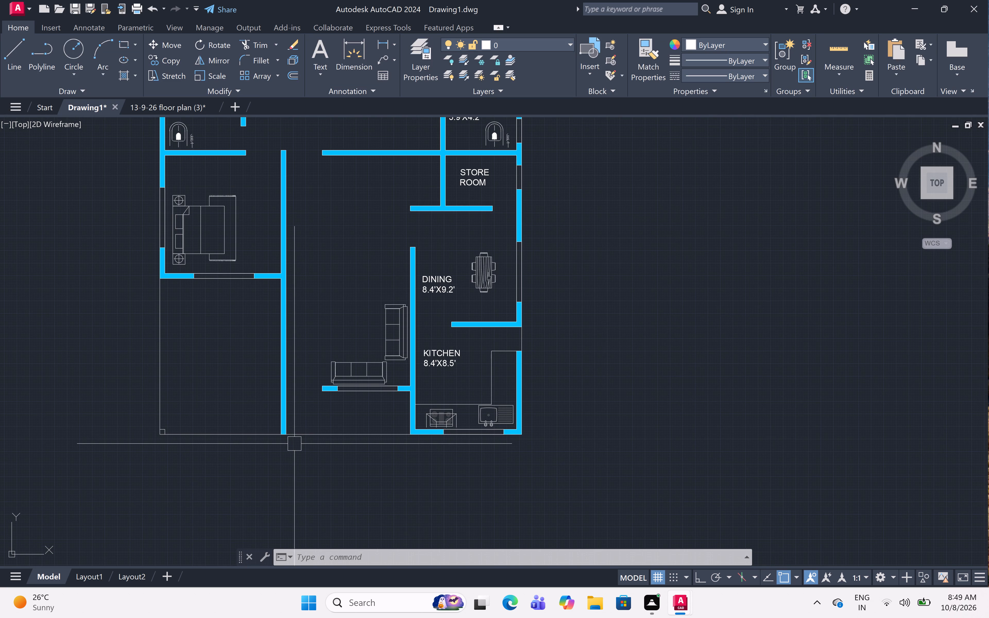
scroll(335, 433, up, 1)
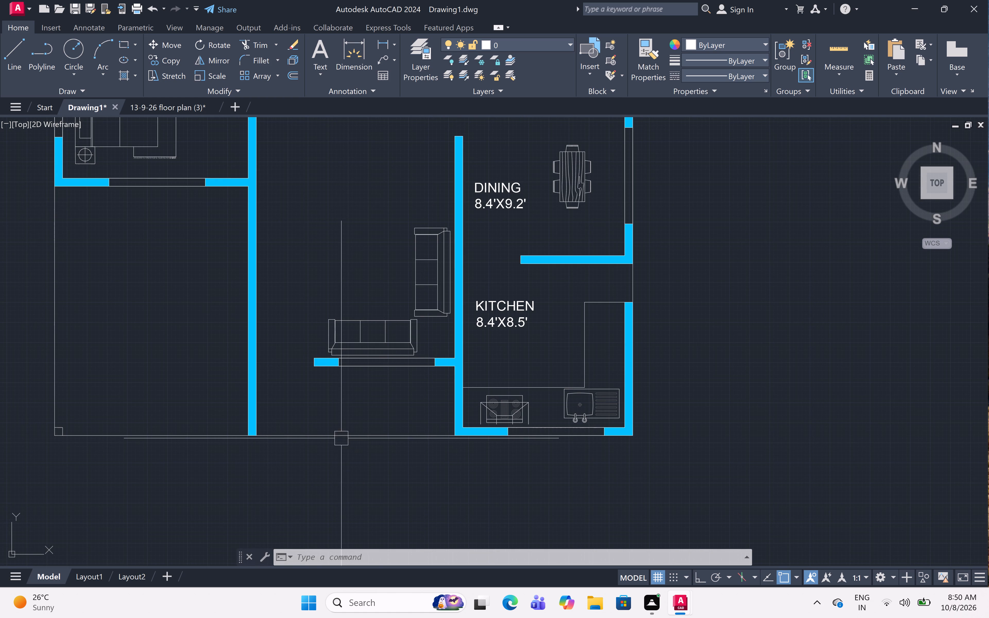
scroll(342, 428, up, 3)
key(m)
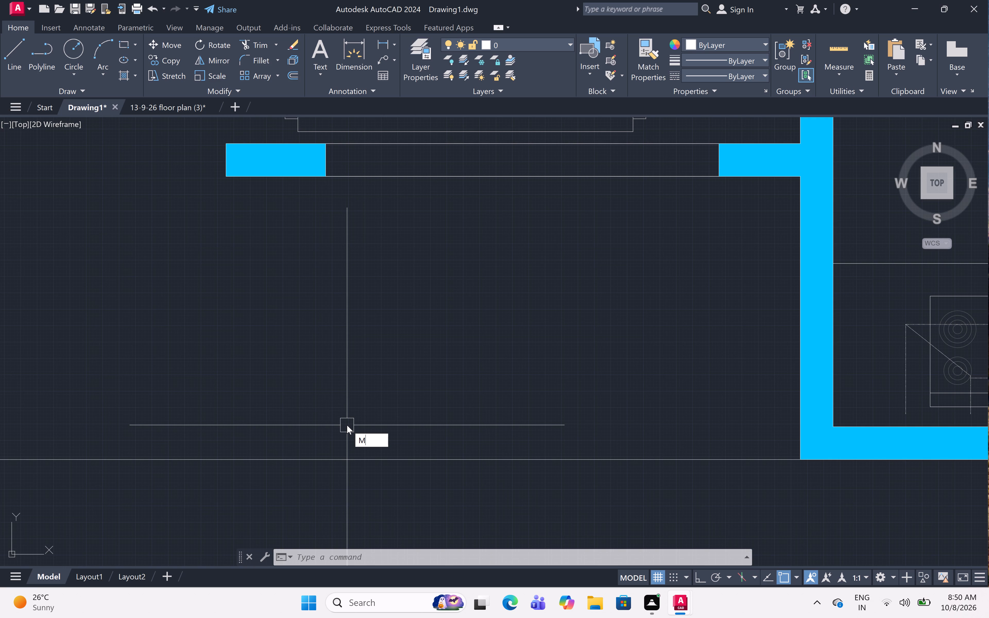
text(T)
key(space)
scroll(318, 346, down, 2)
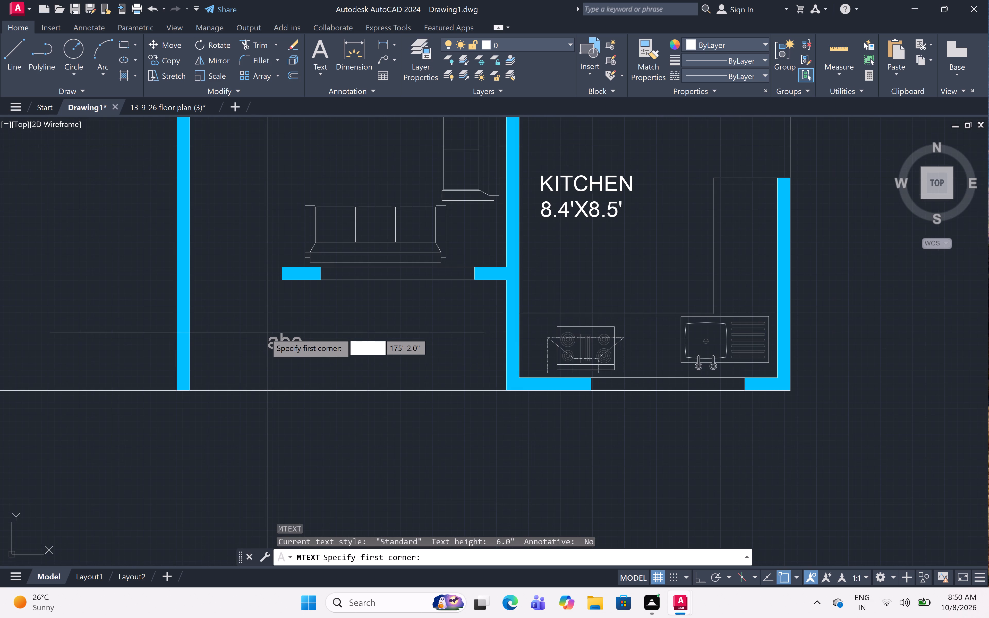
click(274, 309)
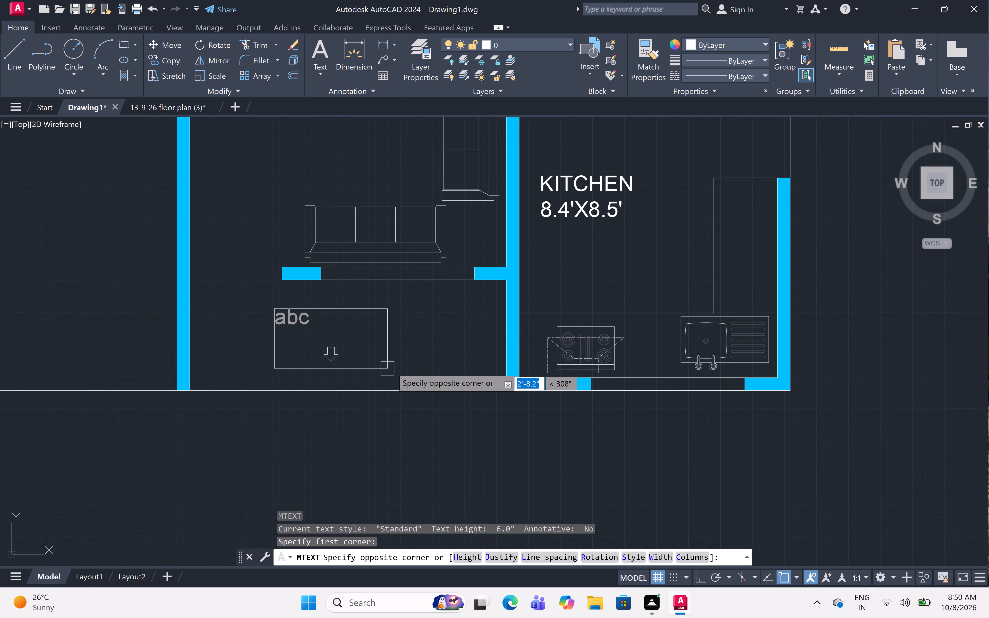
click(397, 365)
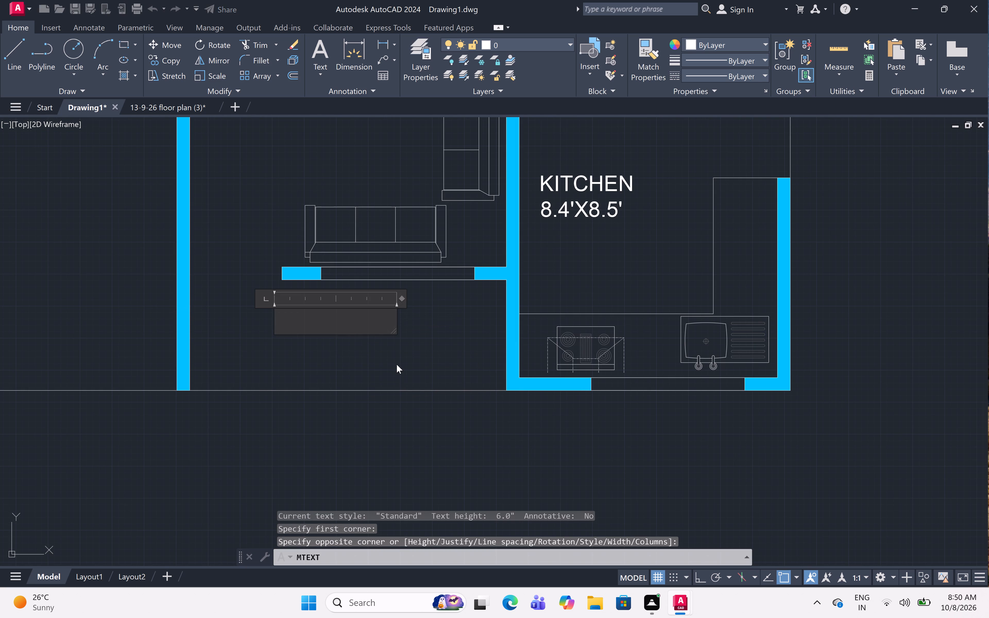
text(SITOUT)
key(Return)
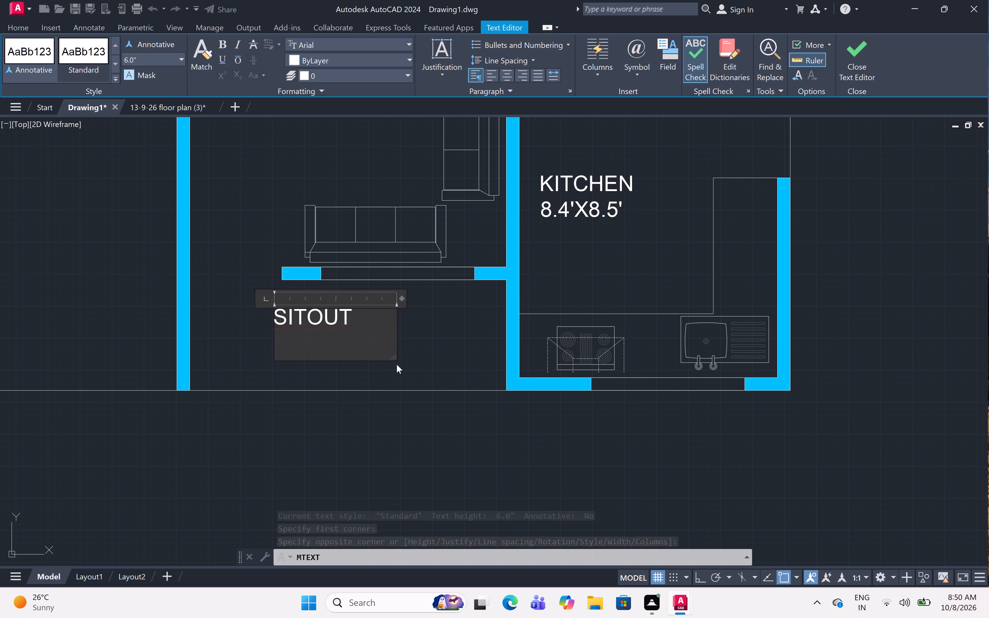
text(10)
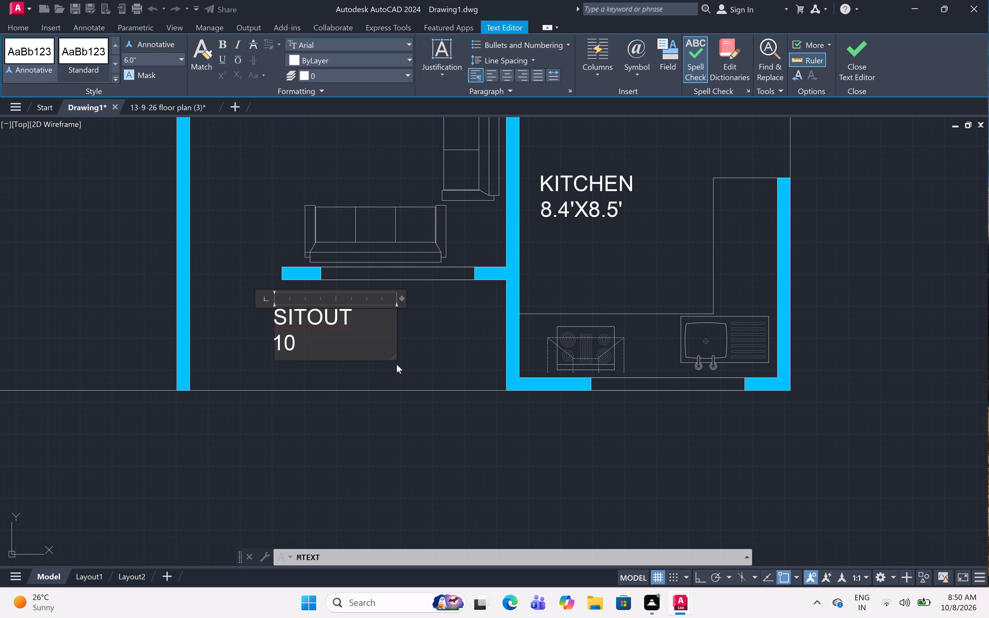
text(.3)
text('X)
text(3.6)
key(apostrophe)
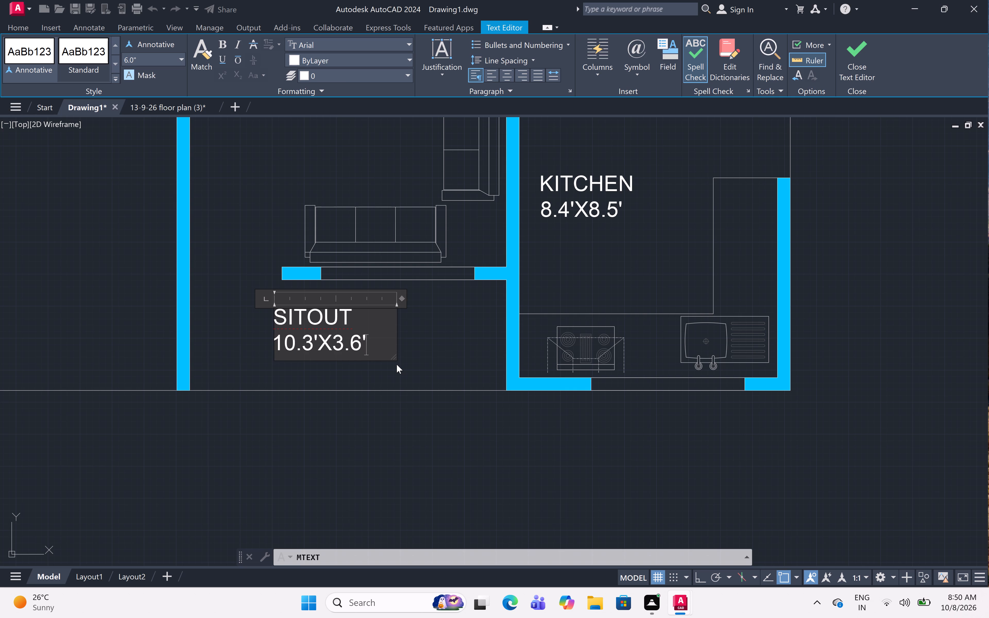
click(402, 362)
Add a multiline text label reading LIVING in the open hall between the southwest bedroom and the dining area.
scroll(429, 328, down, 4)
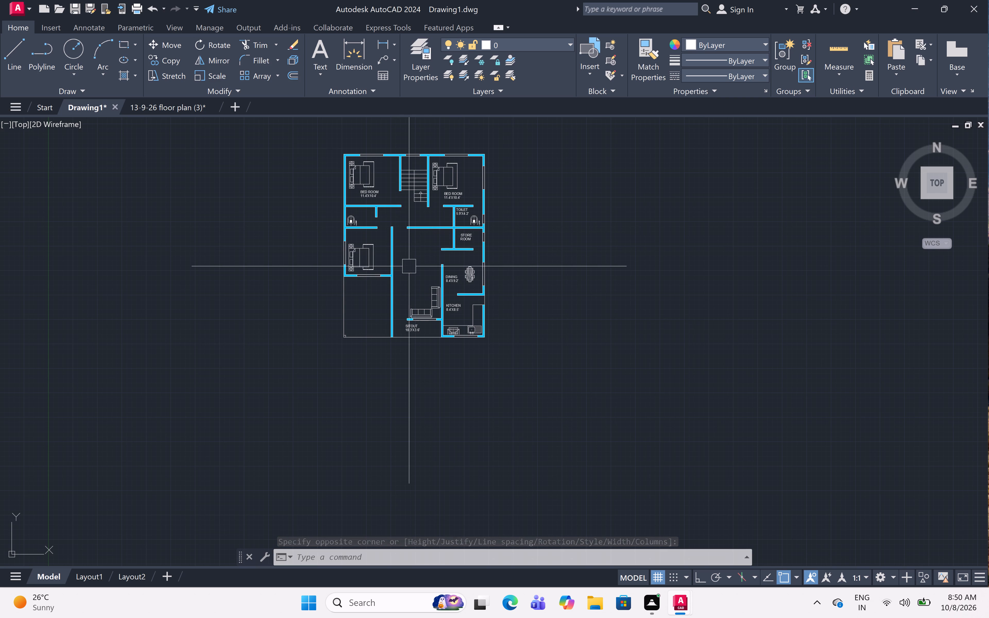
scroll(418, 272, up, 3)
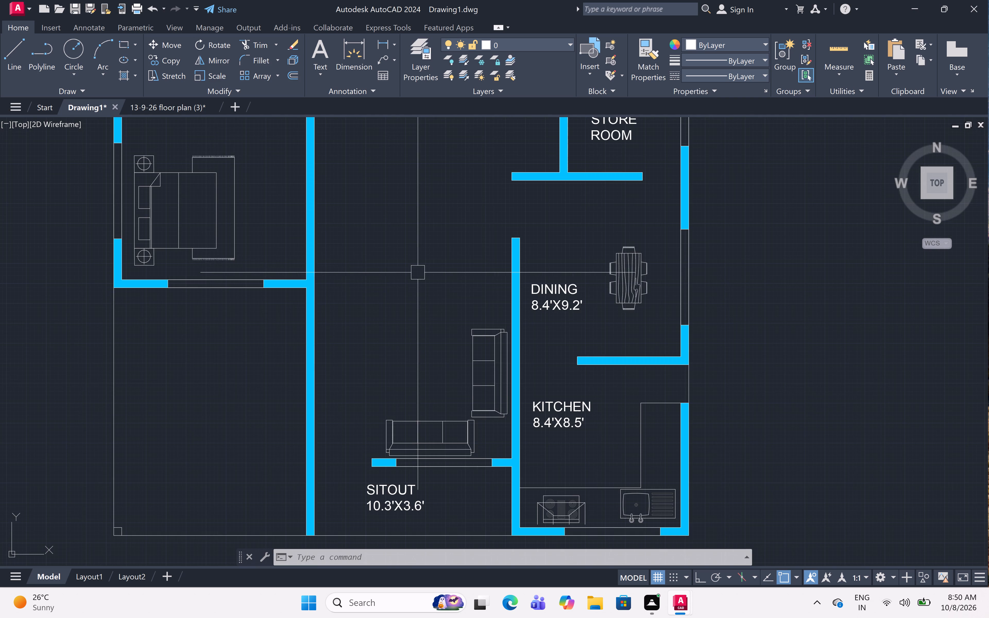
middle_drag(422, 260, 415, 375)
text(MT)
key(space)
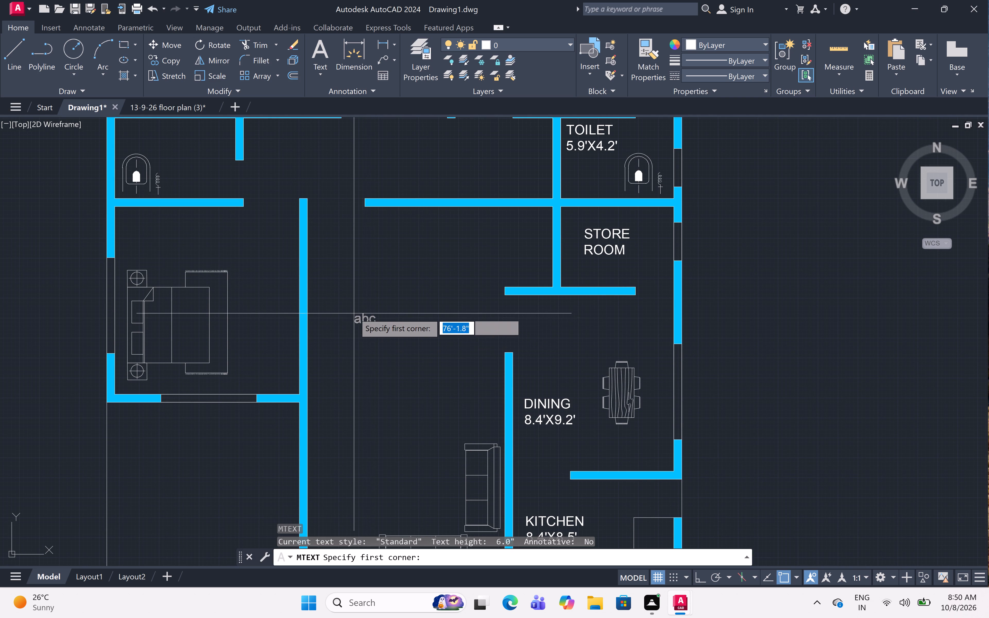
click(353, 311)
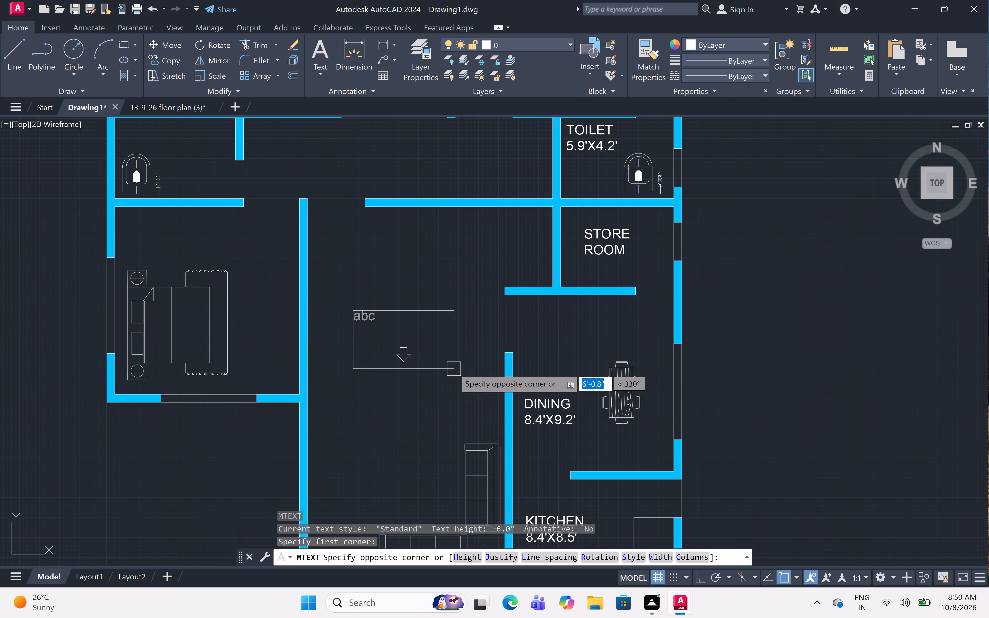
click(456, 366)
text(LIVING)
key(Return)
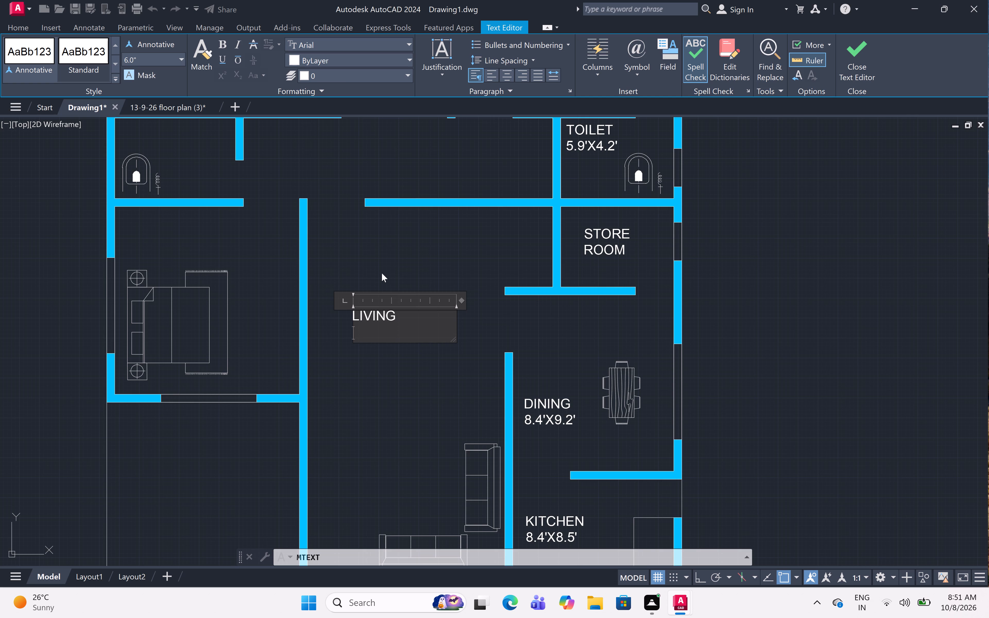
middle_drag(385, 254, 597, 221)
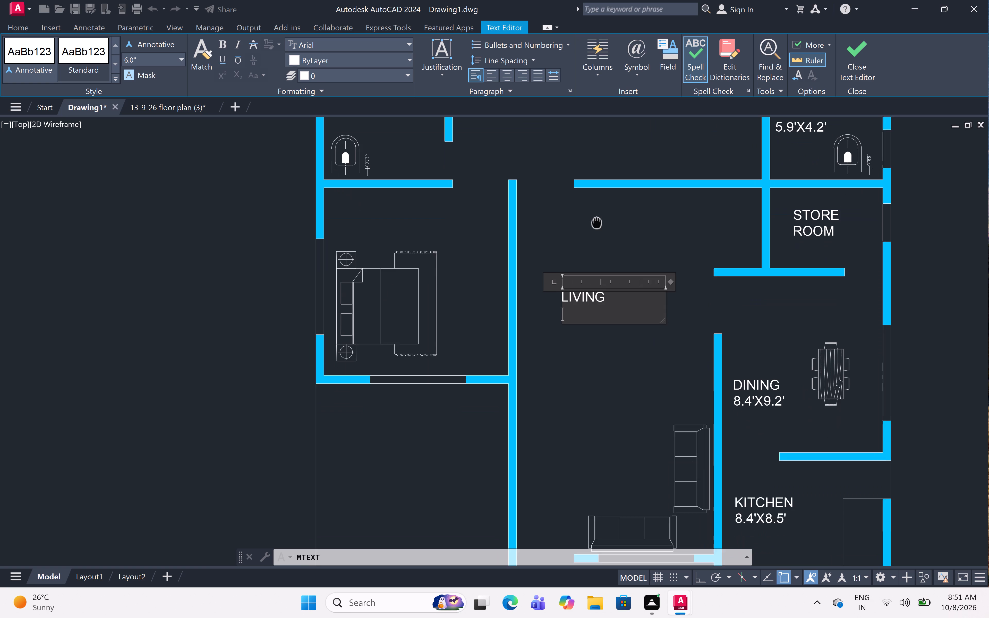
middle_drag(597, 221, 540, 211)
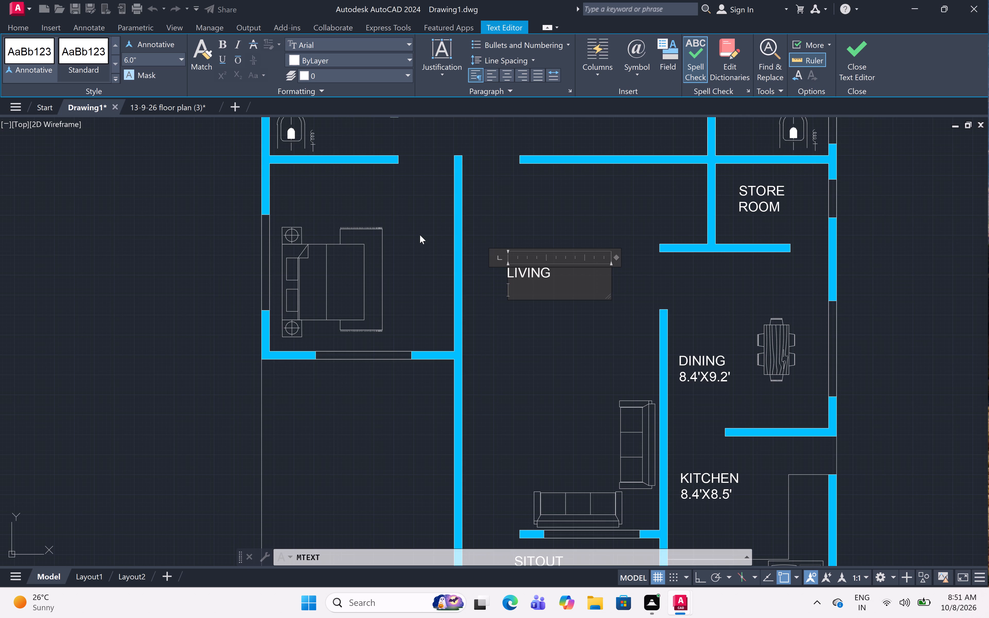
scroll(420, 235, down, 2)
middle_drag(446, 288, 438, 342)
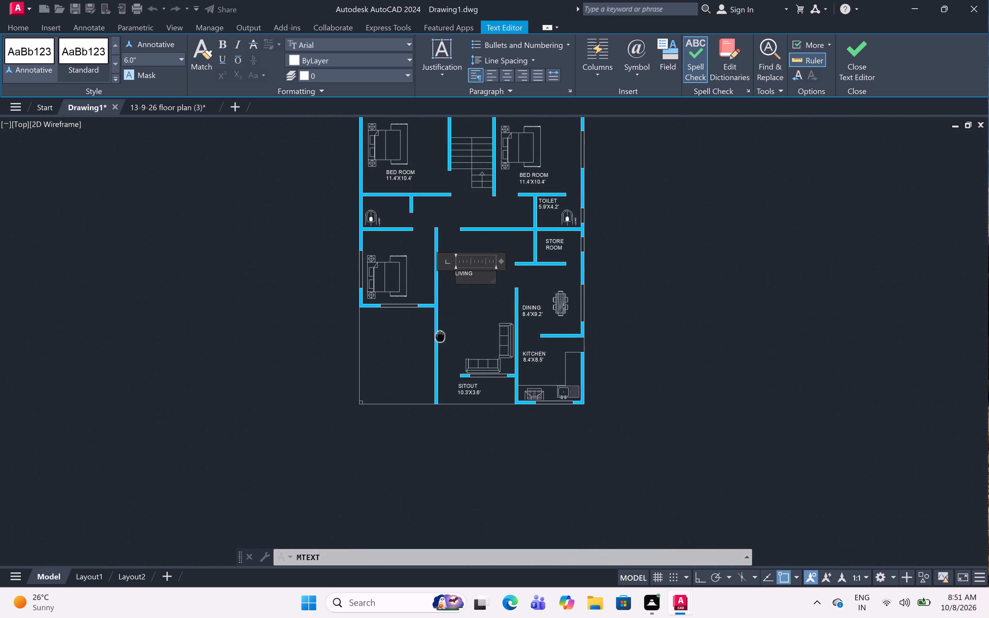
middle_drag(438, 342, 434, 359)
scroll(452, 329, up, 1)
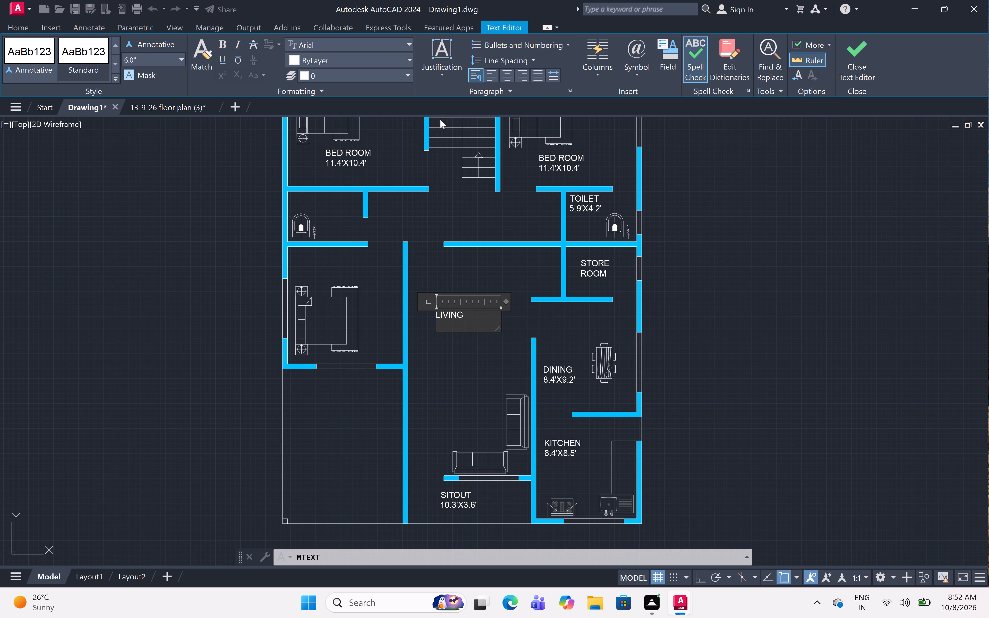
click(434, 351)
Add 10.3'X19.0' as the second line of the LIVING label.
scroll(461, 311, up, 4)
double_click(449, 314)
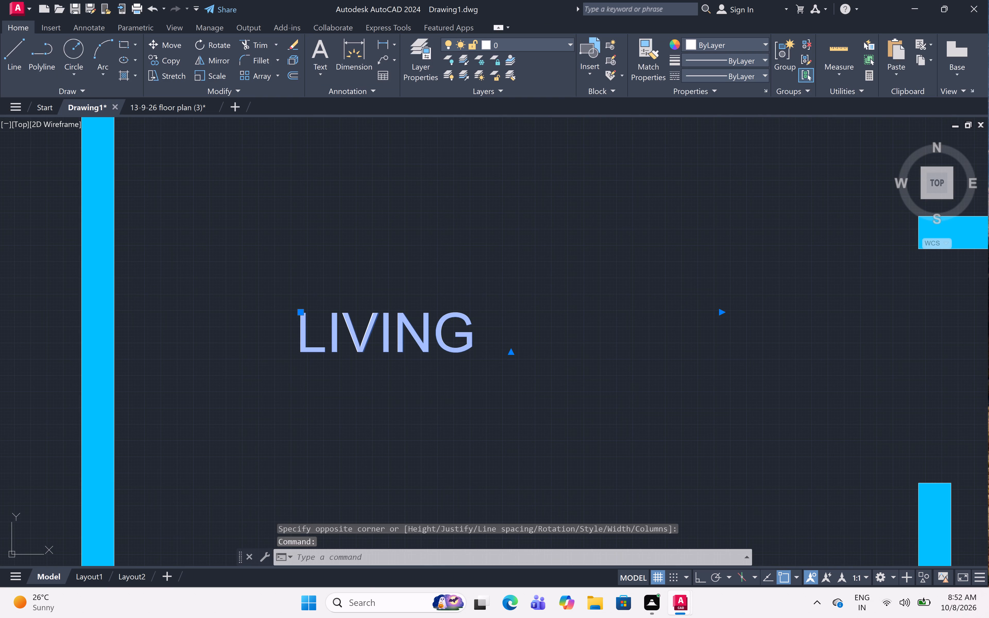
scroll(449, 279, down, 4)
click(479, 304)
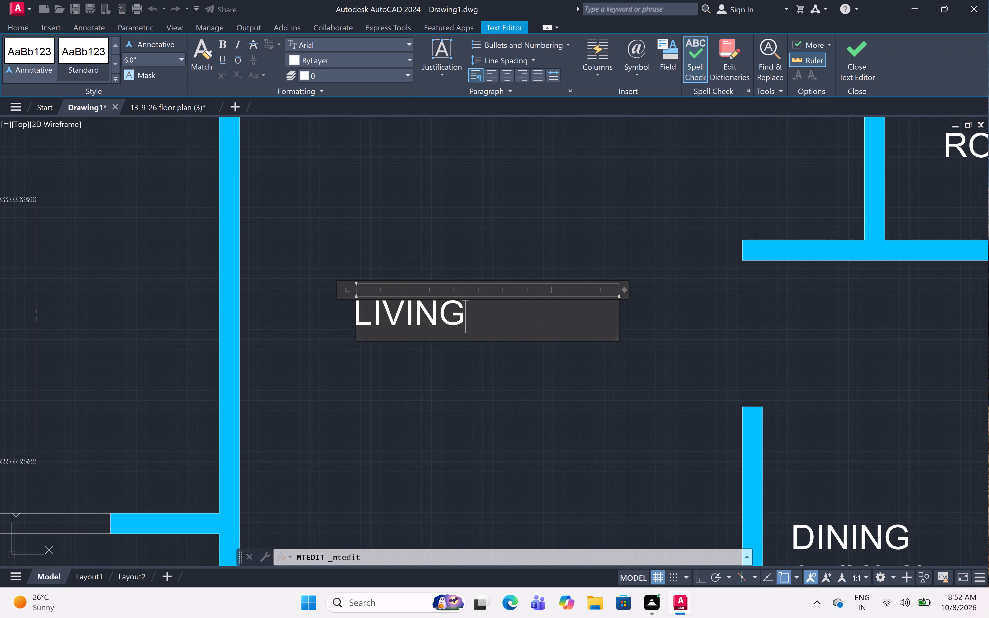
key(Return)
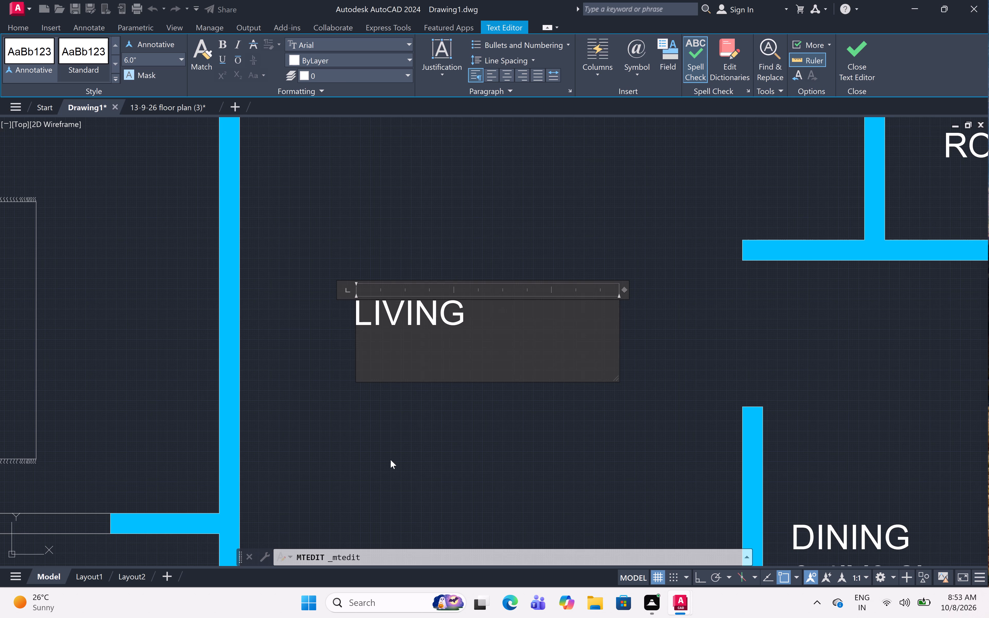
text(10)
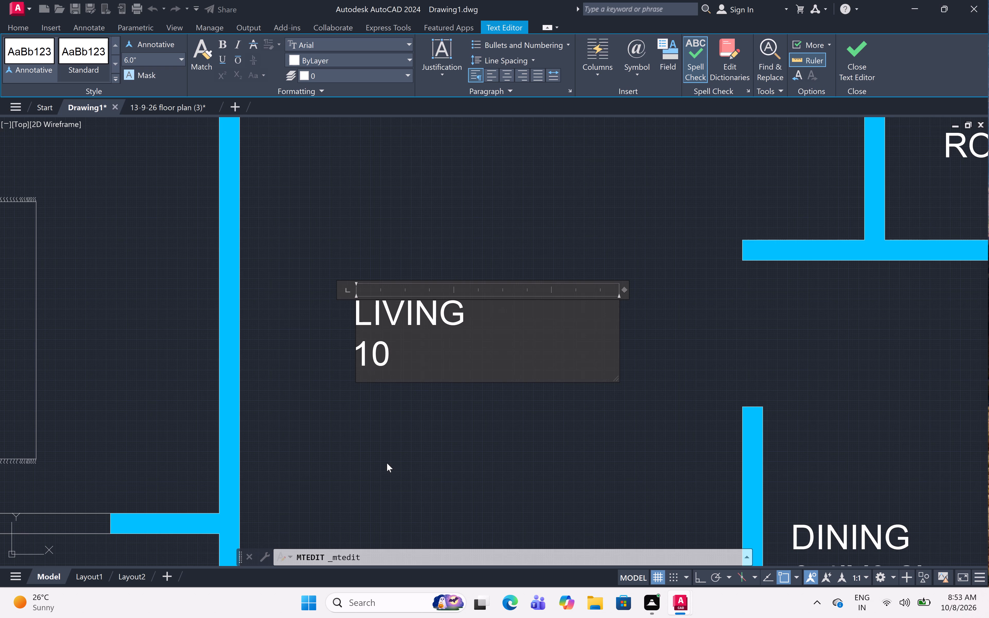
text(.3)
key(apostrophe)
text(X19)
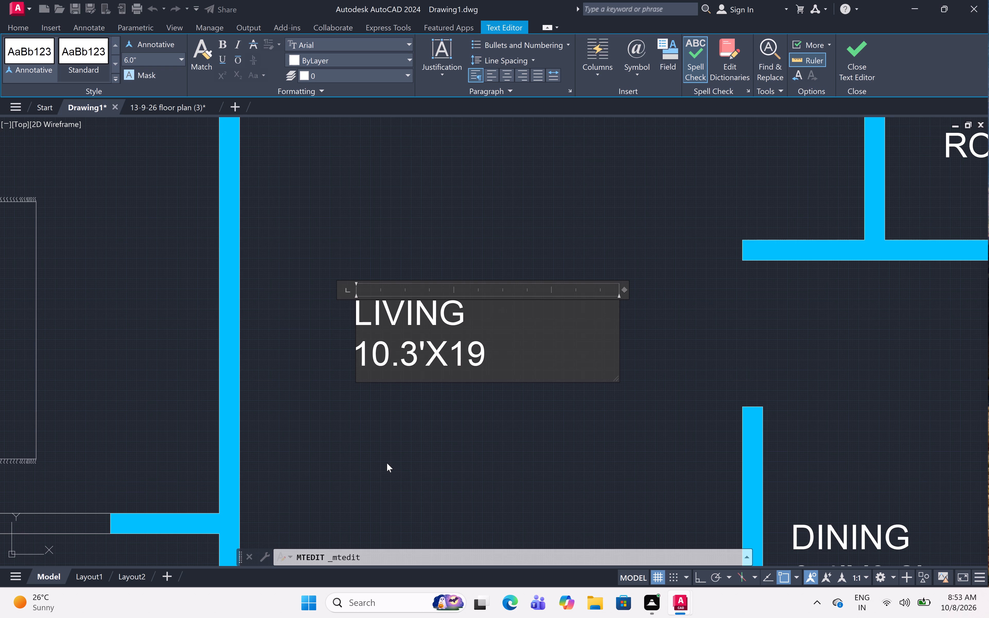
text(.0')
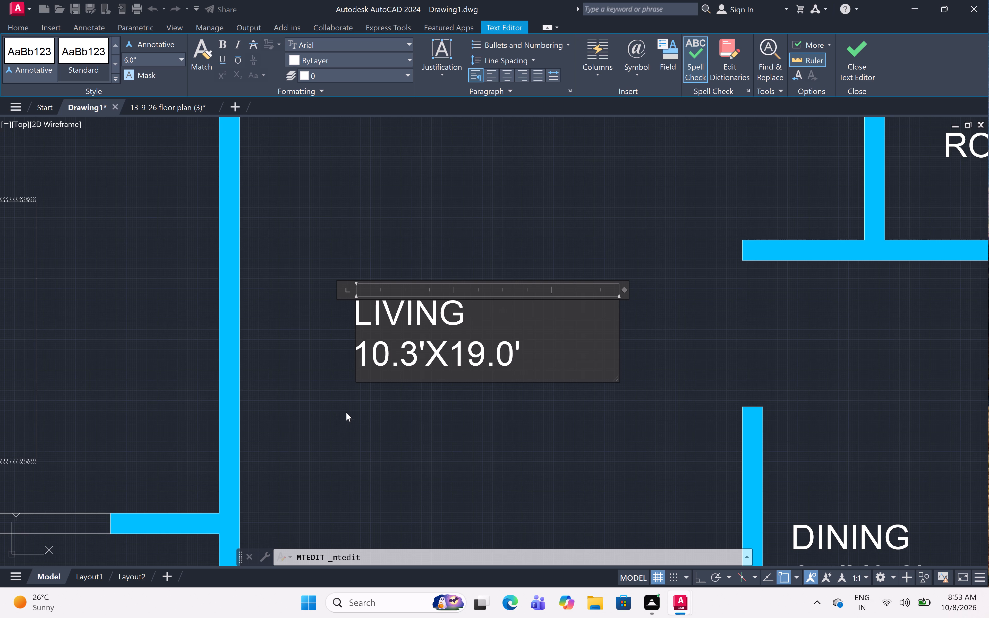
click(346, 412)
scroll(363, 366, down, 4)
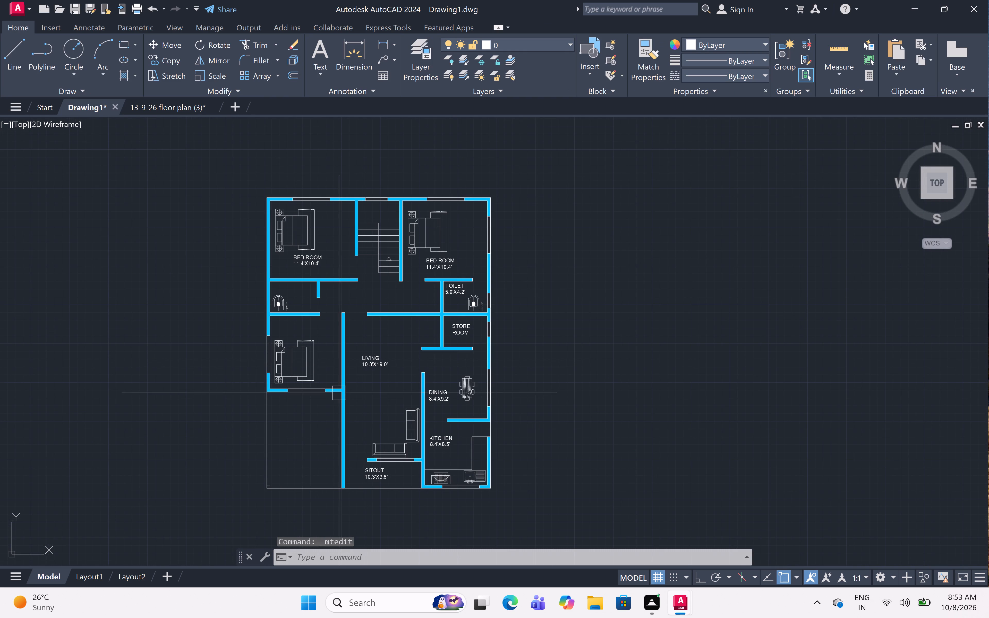
Add a multiline text label north of the southwest bedroom's bed, reading BEDROOM with 10.1X9.8 on the second line.
scroll(279, 322, up, 4)
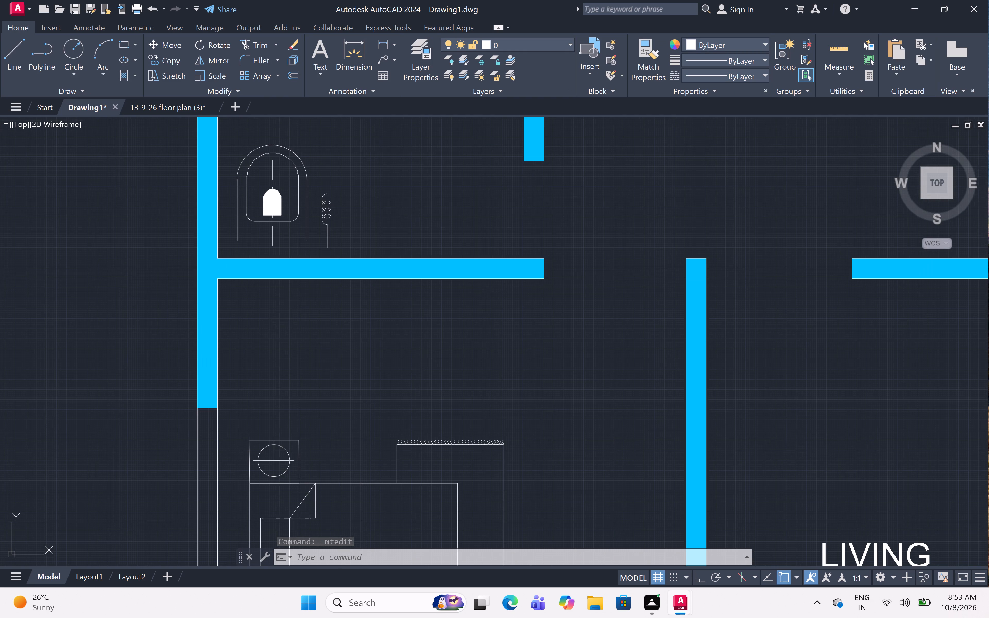
key(m)
text(T)
key(space)
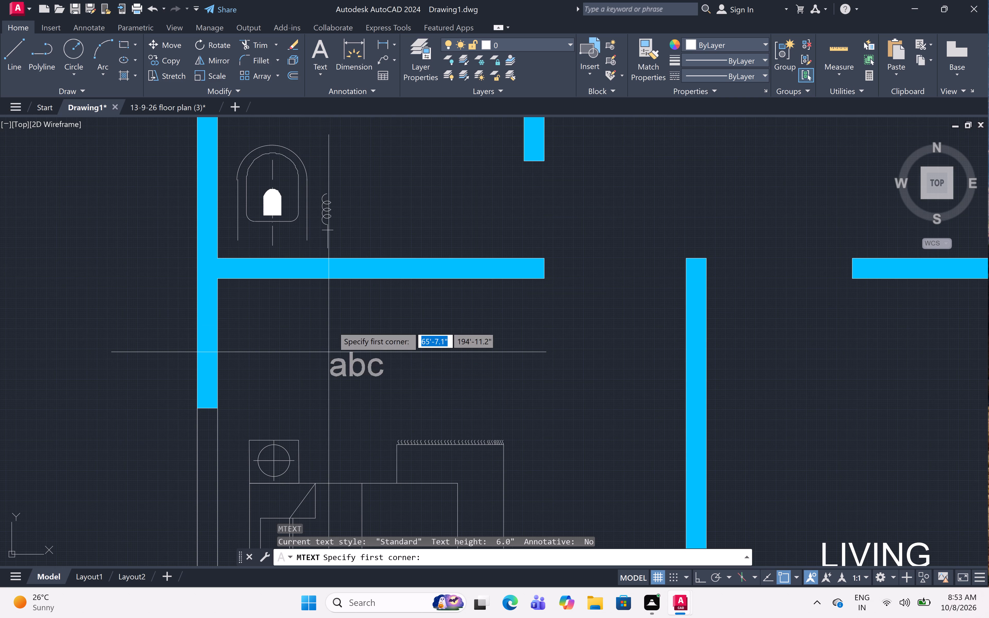
click(298, 301)
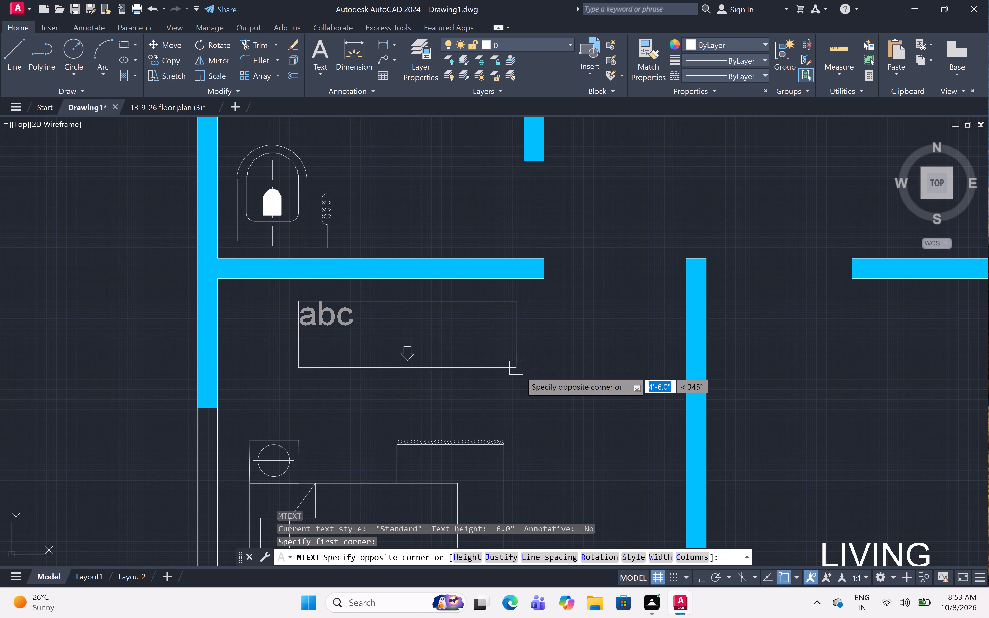
click(537, 402)
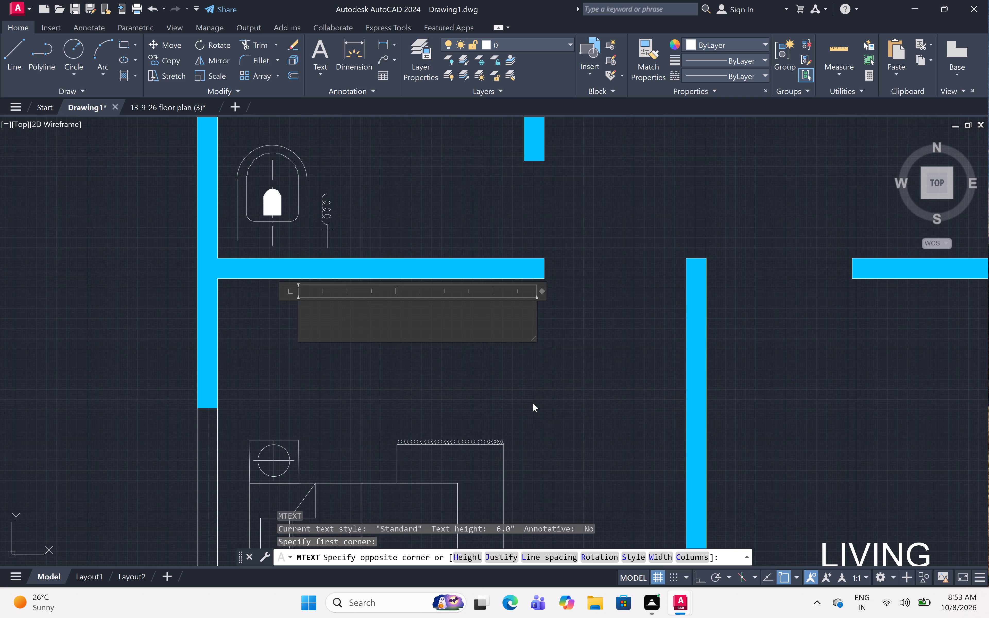
text(BED)
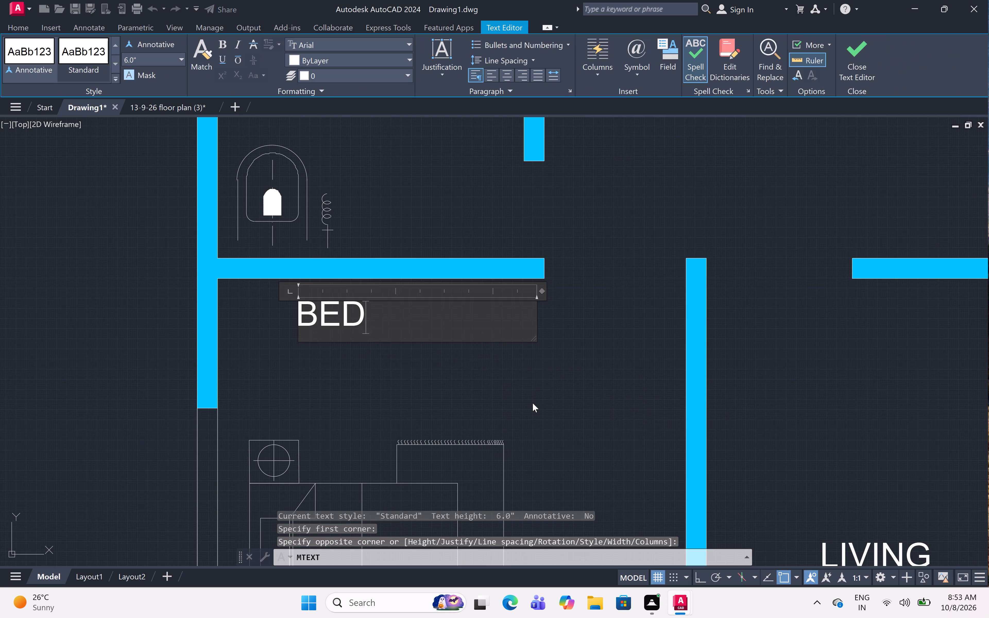
text(ROOM)
key(Return)
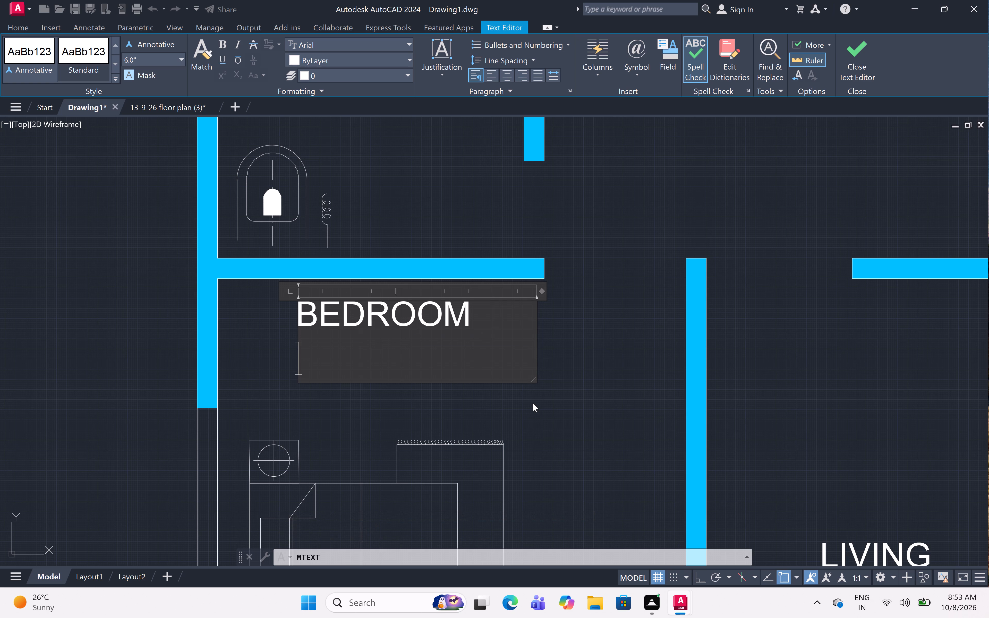
text(10)
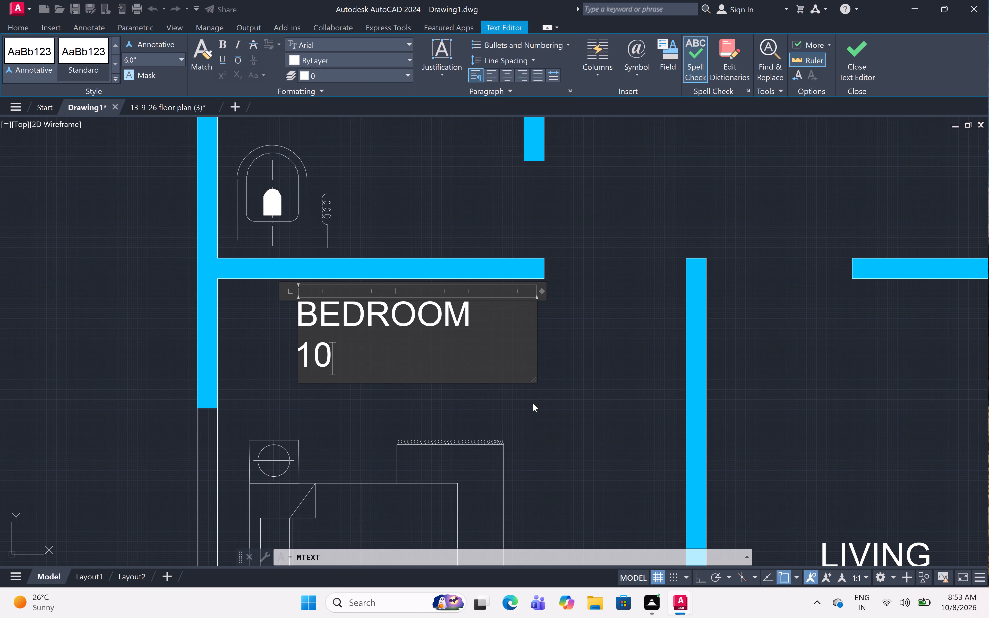
text(.1)
key(x)
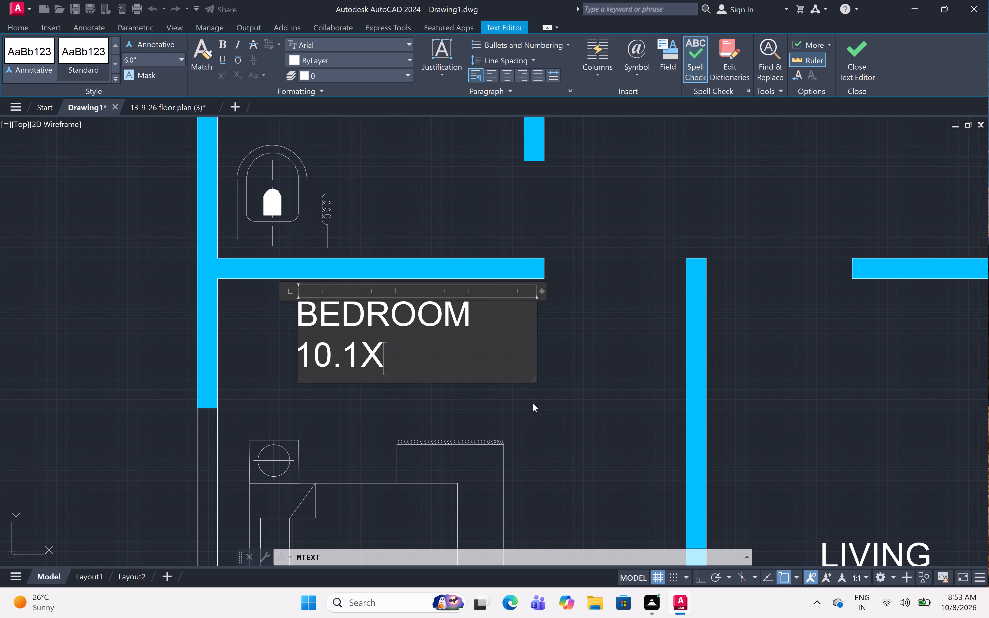
text(9.)
key(8)
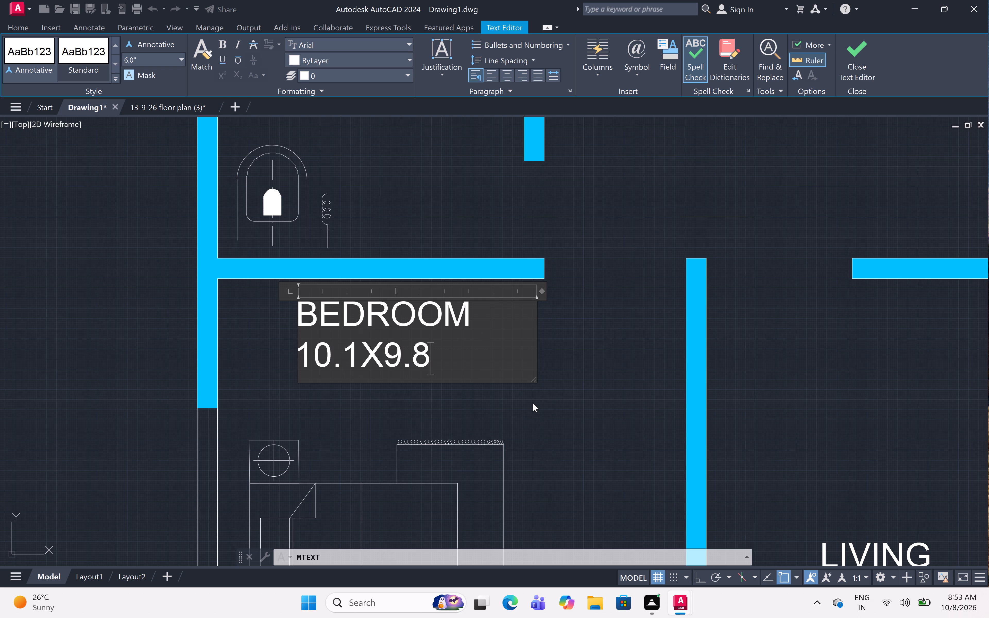
Insert foot marks after both numbers in the BEDROOM label's size line so it reads 10.1'X9.8', and finish the text.
scroll(380, 366, up, 3)
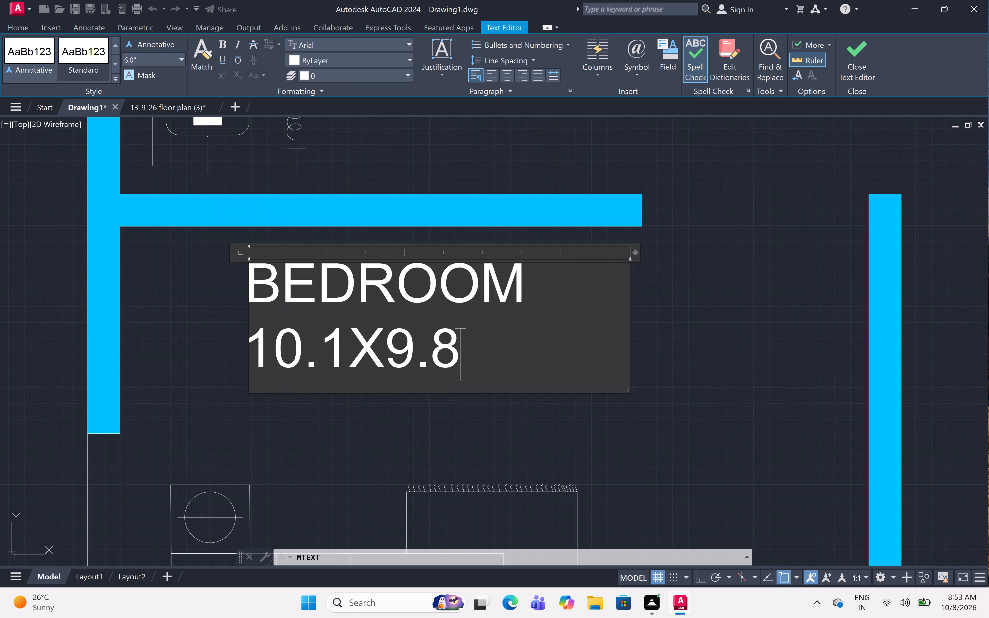
click(291, 319)
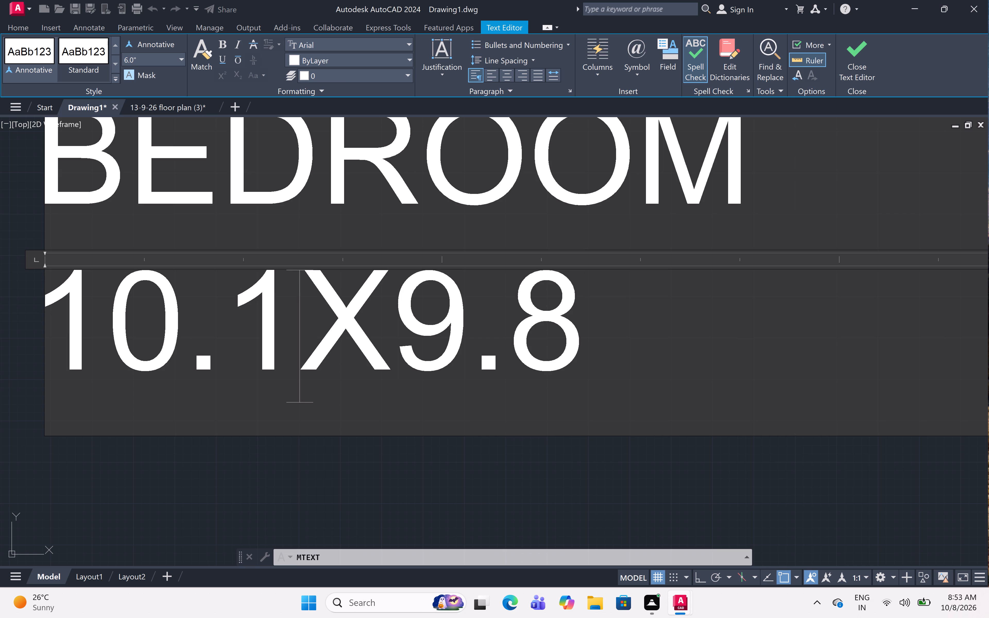
key(apostrophe)
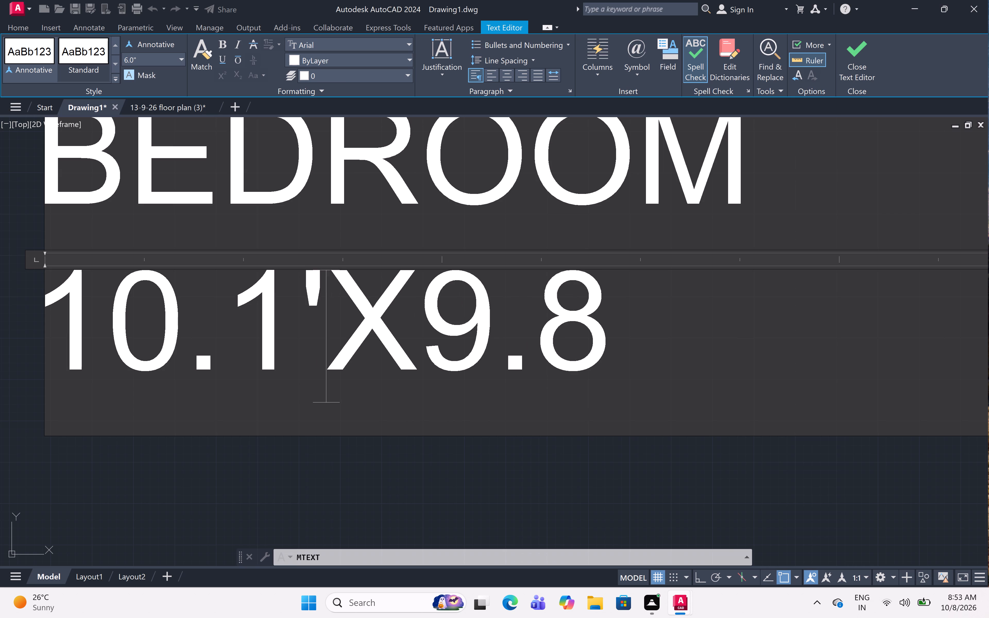
click(638, 322)
key(apostrophe)
scroll(638, 321, down, 4)
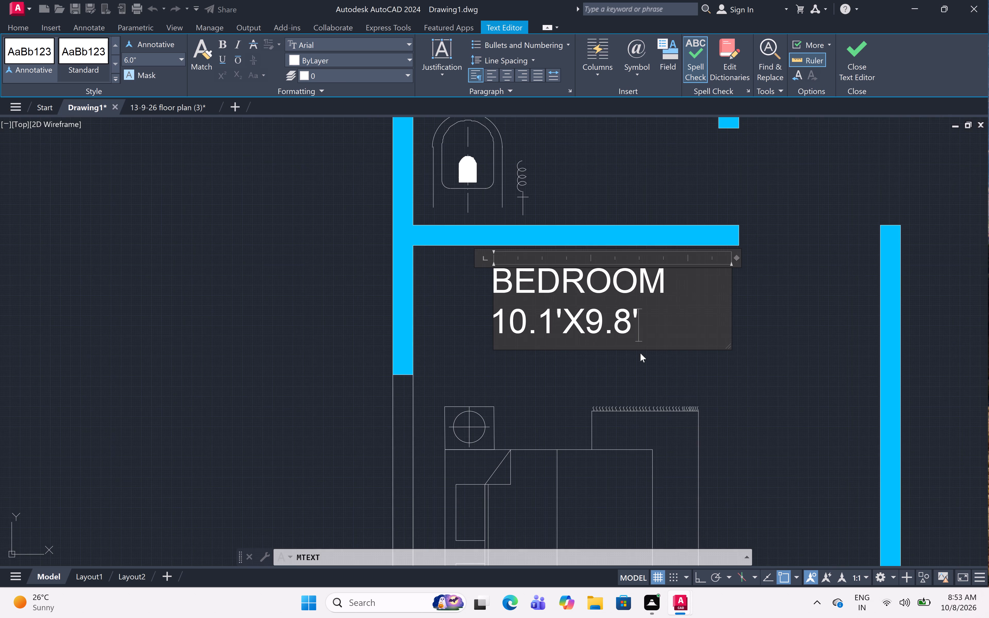
middle_drag(642, 358, 578, 359)
scroll(578, 359, down, 1)
click(596, 364)
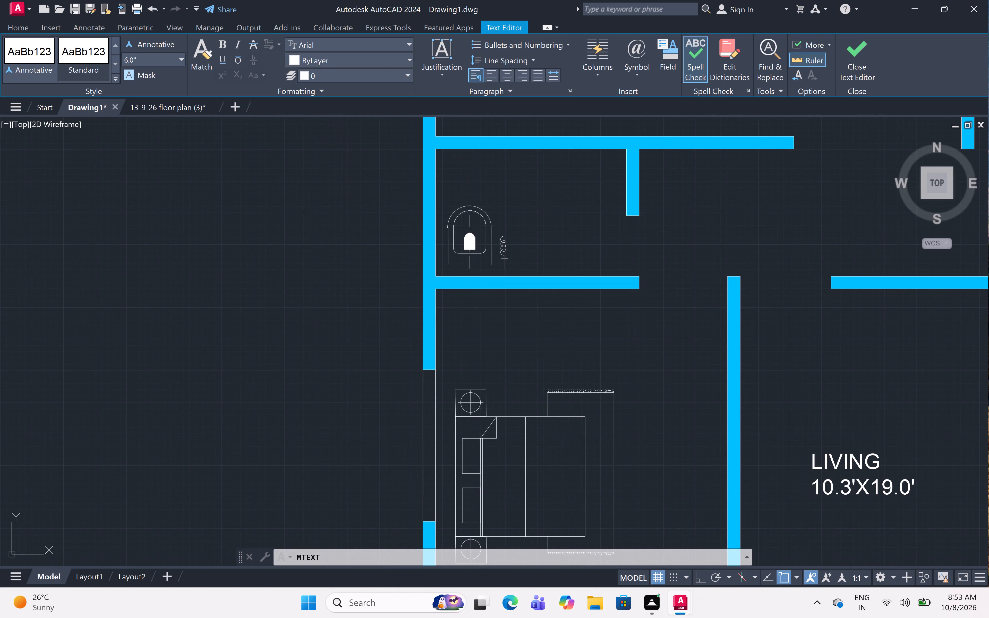
scroll(597, 349, down, 5)
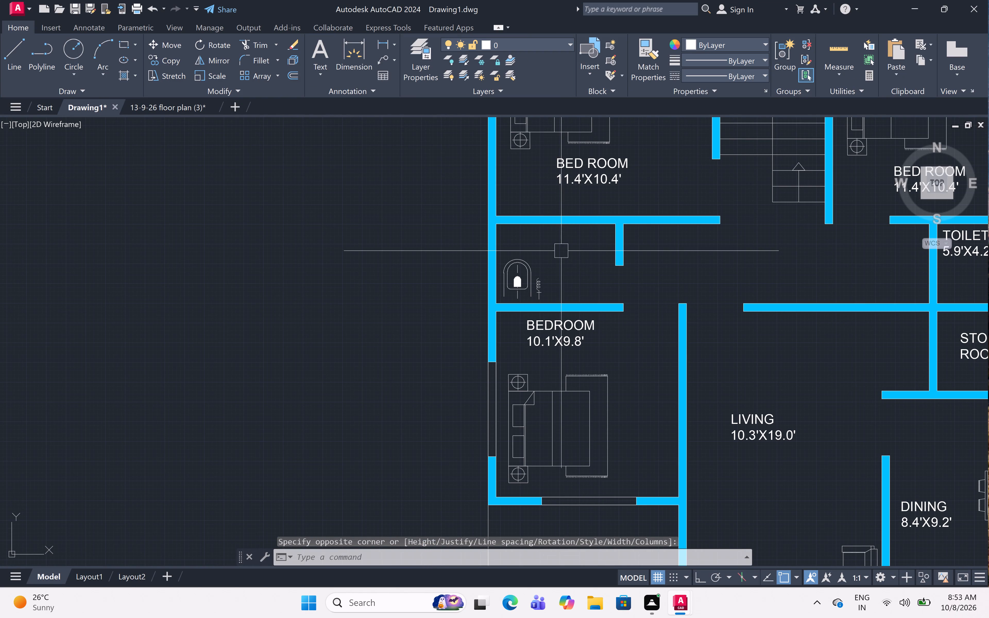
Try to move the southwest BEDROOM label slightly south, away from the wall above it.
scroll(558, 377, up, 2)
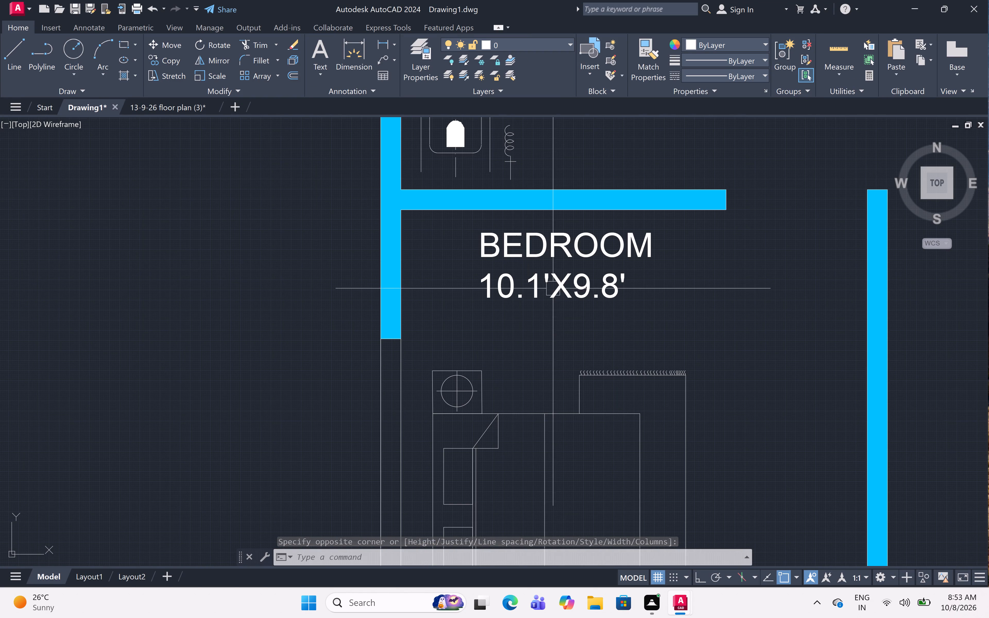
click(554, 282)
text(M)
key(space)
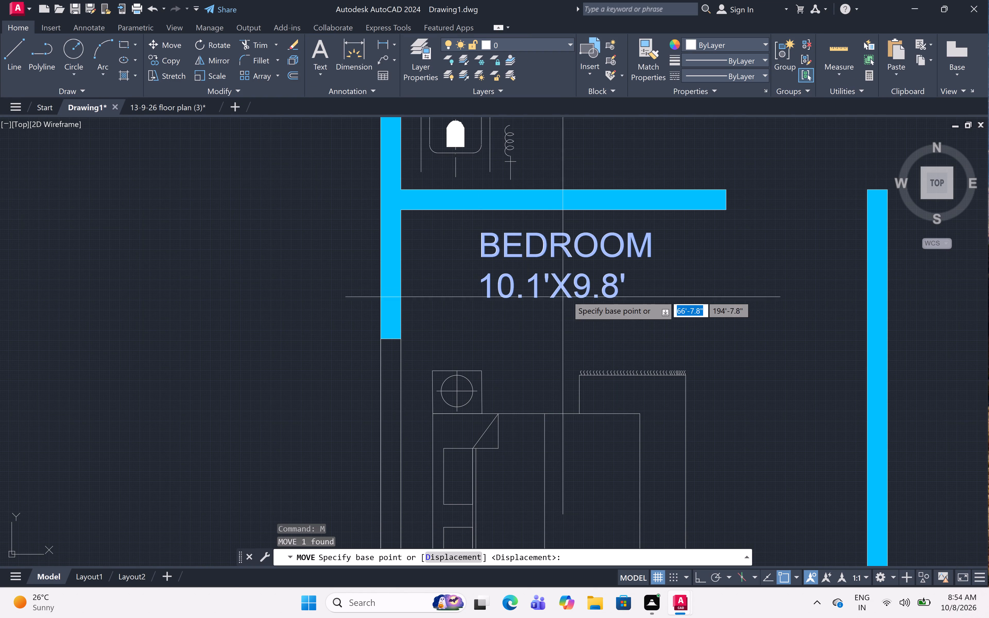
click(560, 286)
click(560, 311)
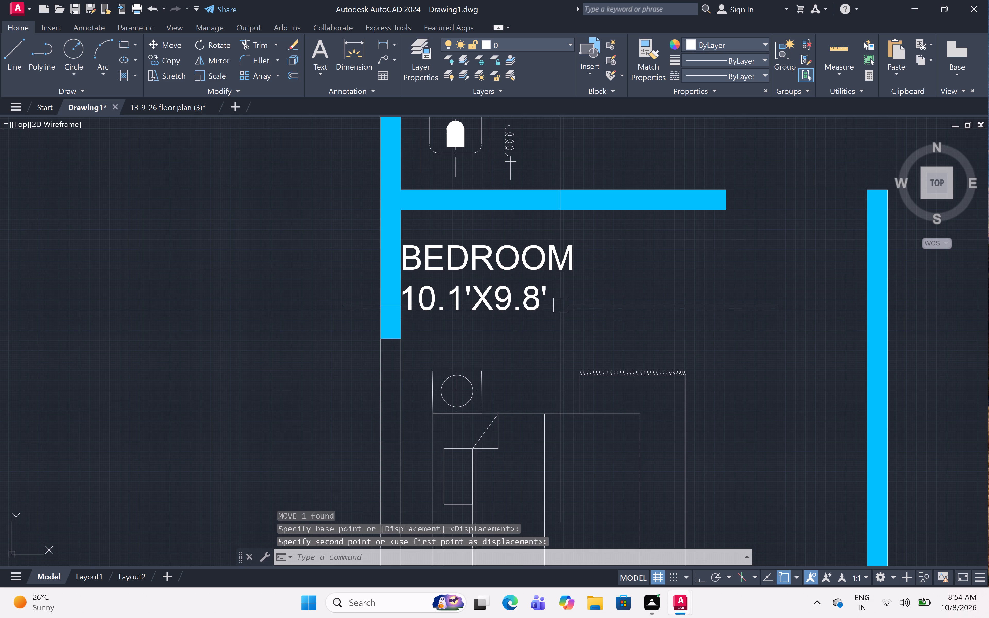
Move the southwest BEDROOM label about 1'-8" east, off the west wall and into the clear space north of the bed.
click(469, 298)
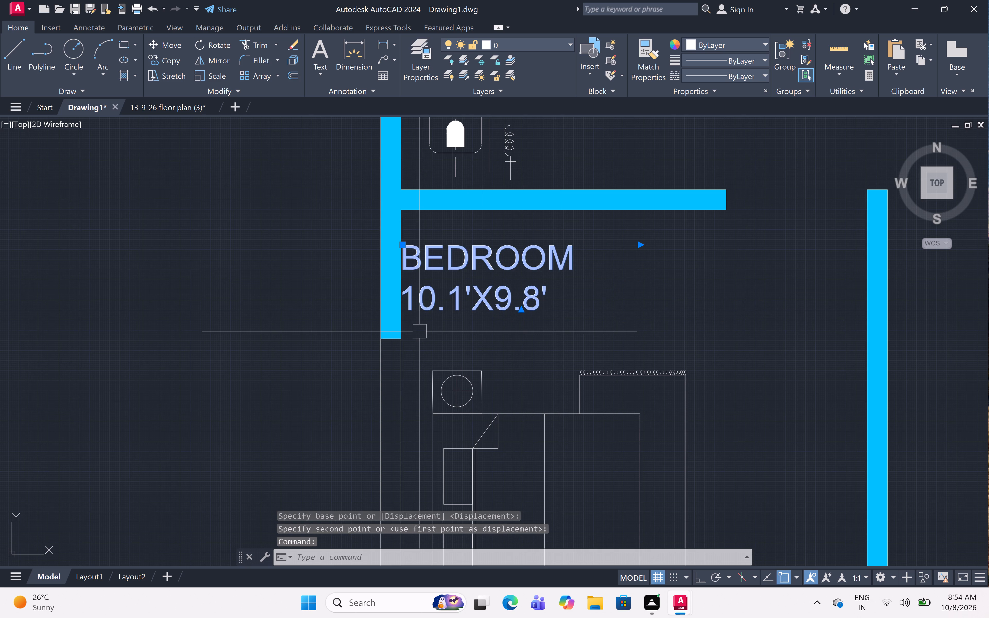
text(M)
key(space)
click(483, 300)
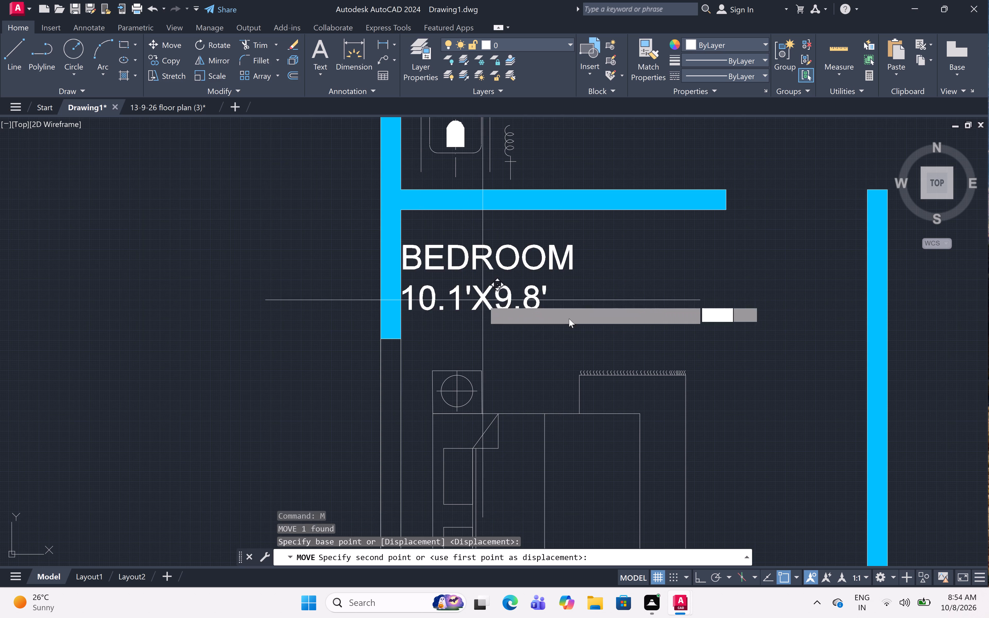
scroll(564, 306, up, 7)
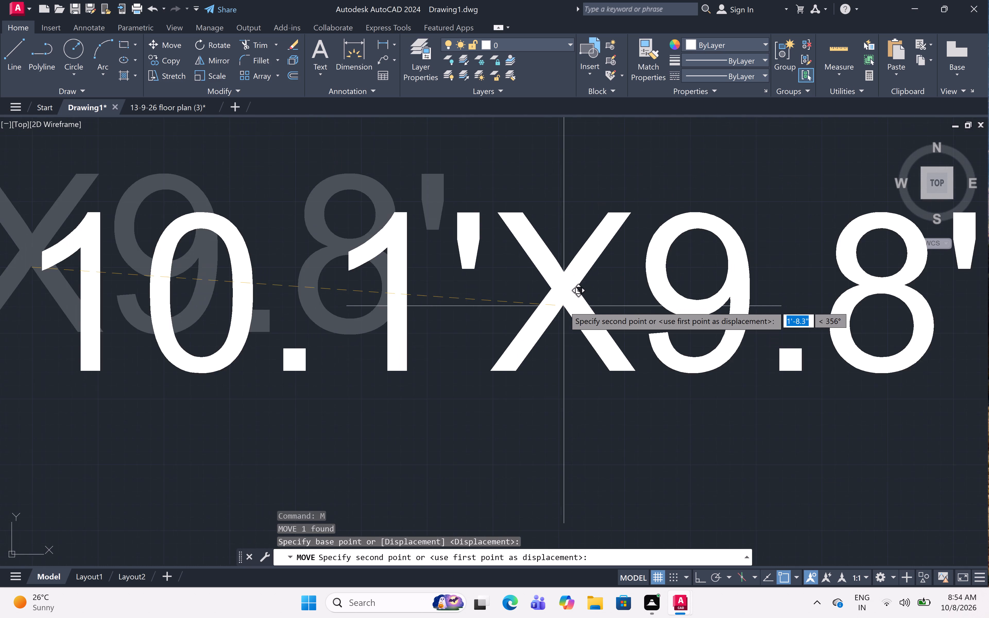
click(575, 309)
scroll(574, 308, down, 10)
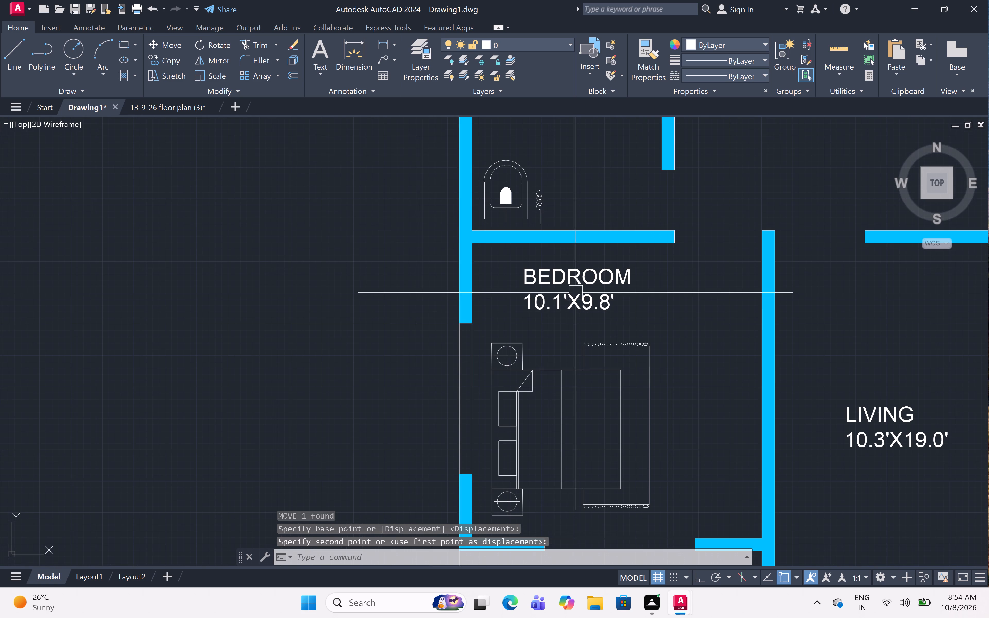
Add a multiline text label in the west toilet, northeast of the WC, reading TOILET with 6.3'X4.5' on the second line.
middle_drag(586, 196, 595, 300)
scroll(573, 242, up, 2)
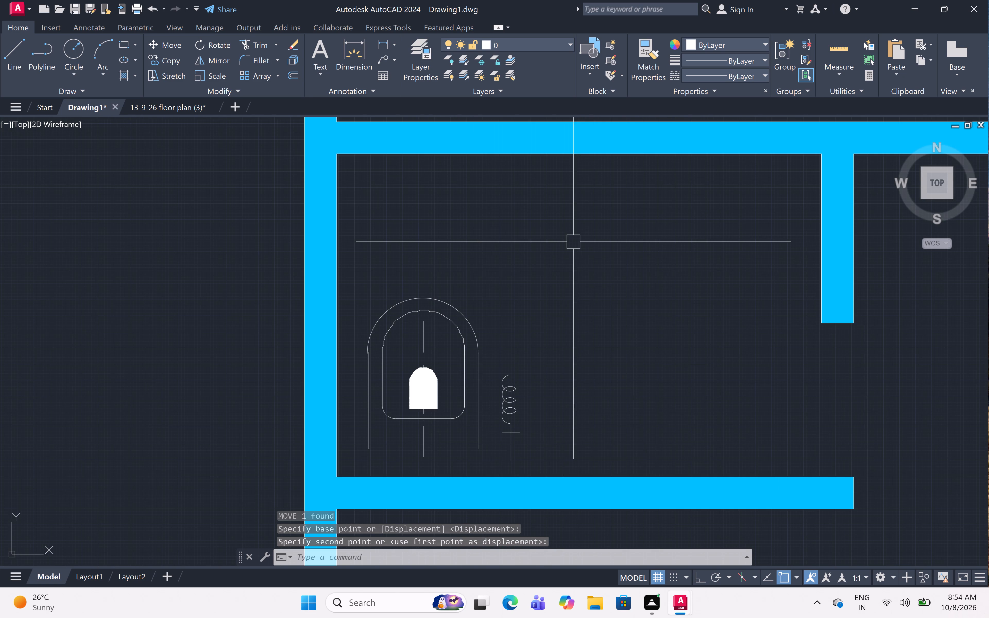
text(MT)
key(space)
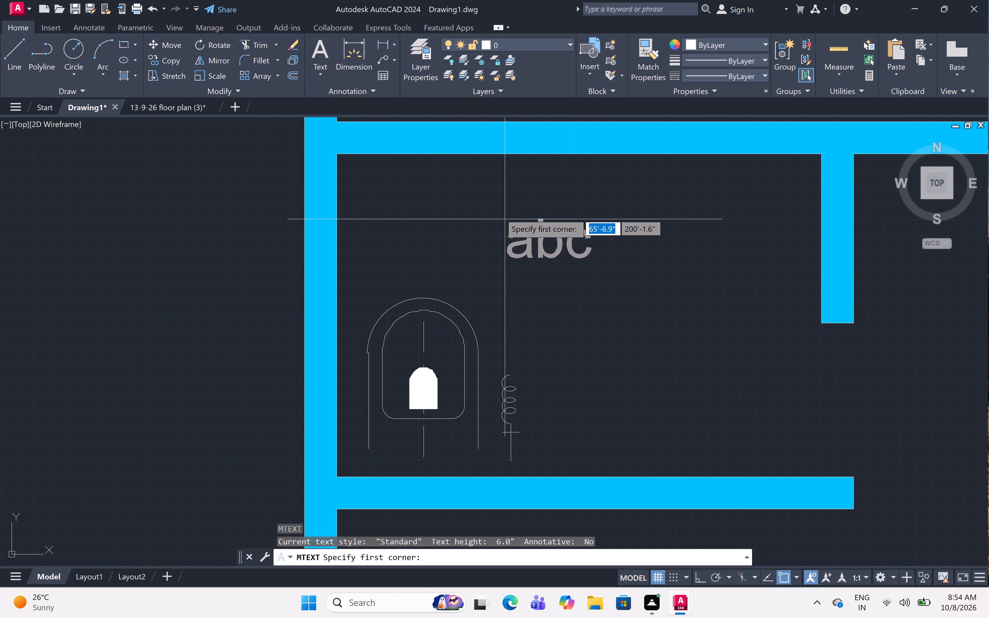
click(499, 189)
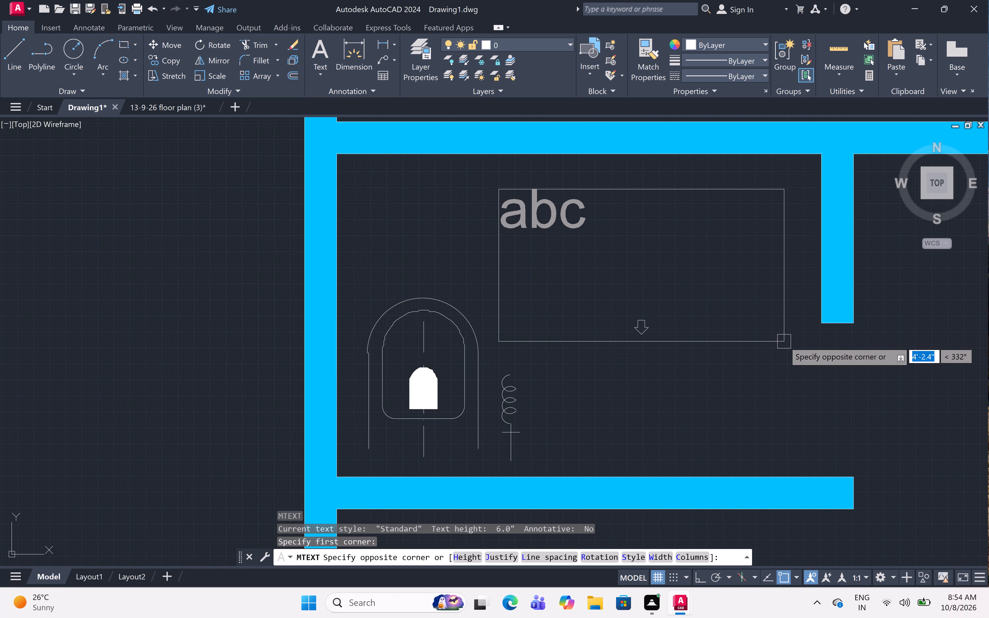
click(784, 341)
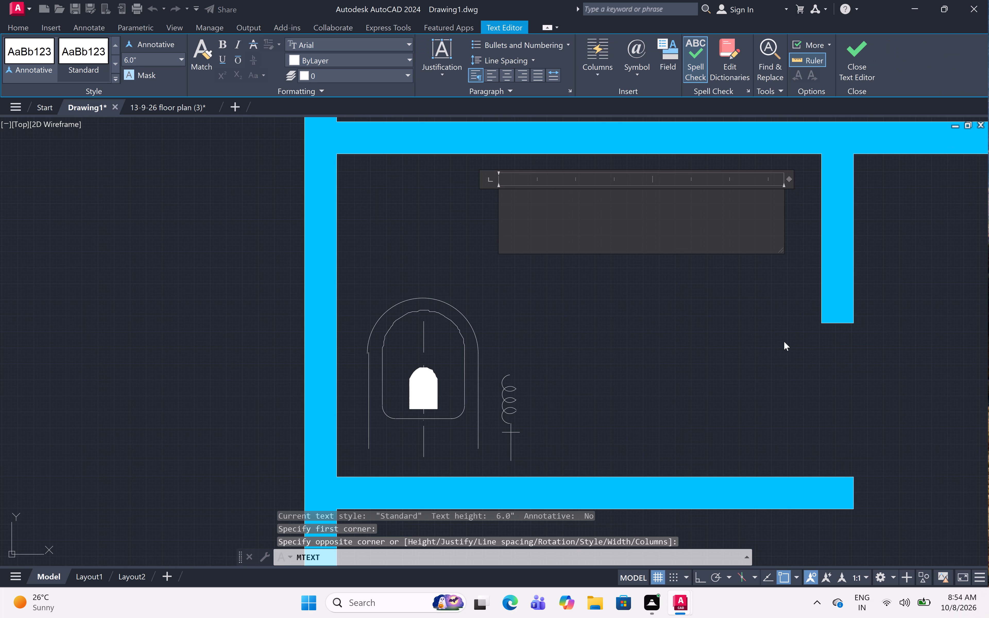
text(TOILET)
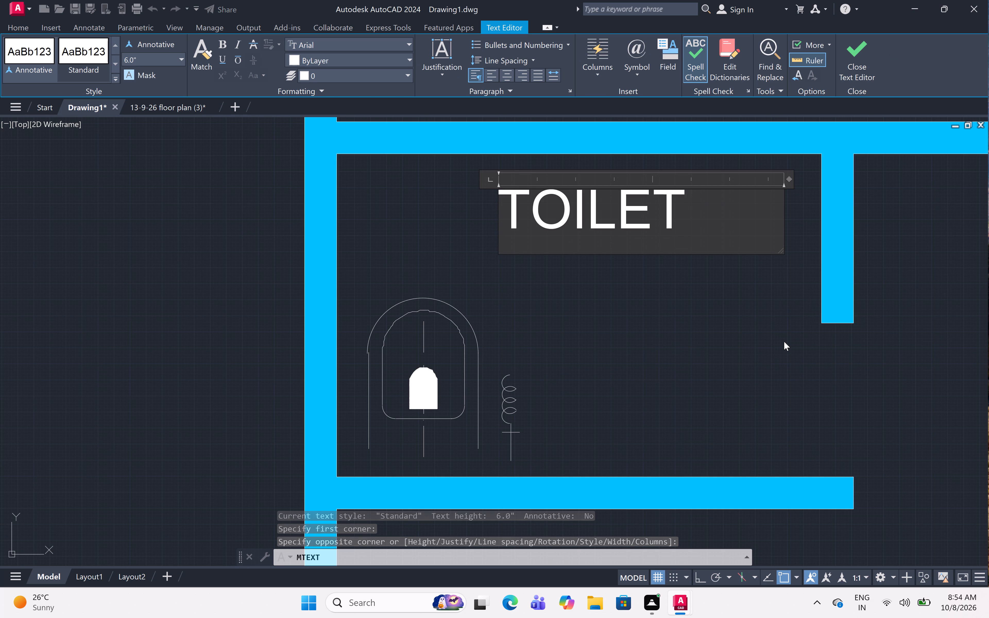
key(Return)
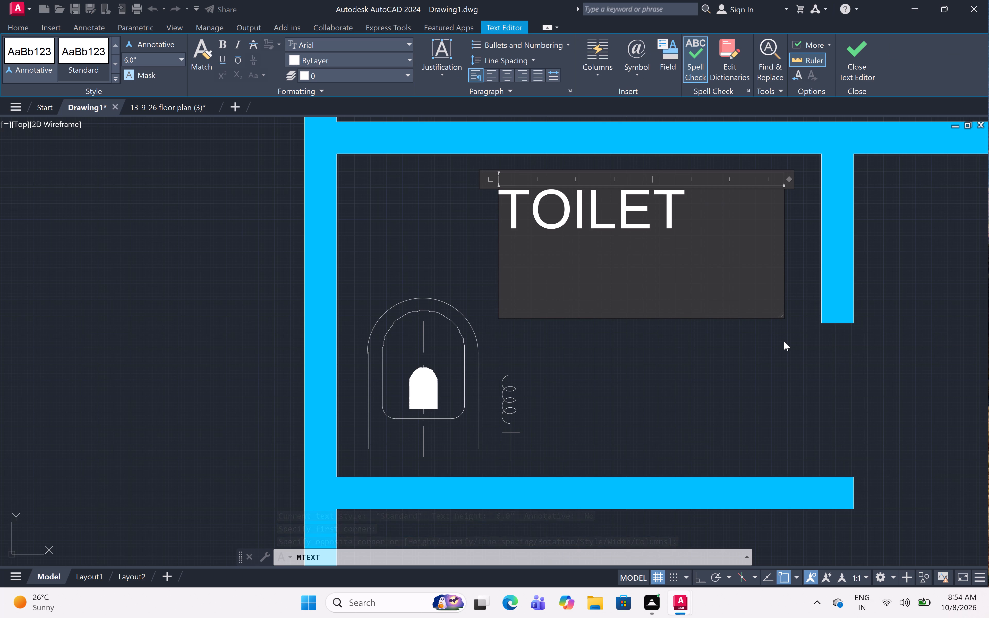
text(6.)
text(3')
key(x)
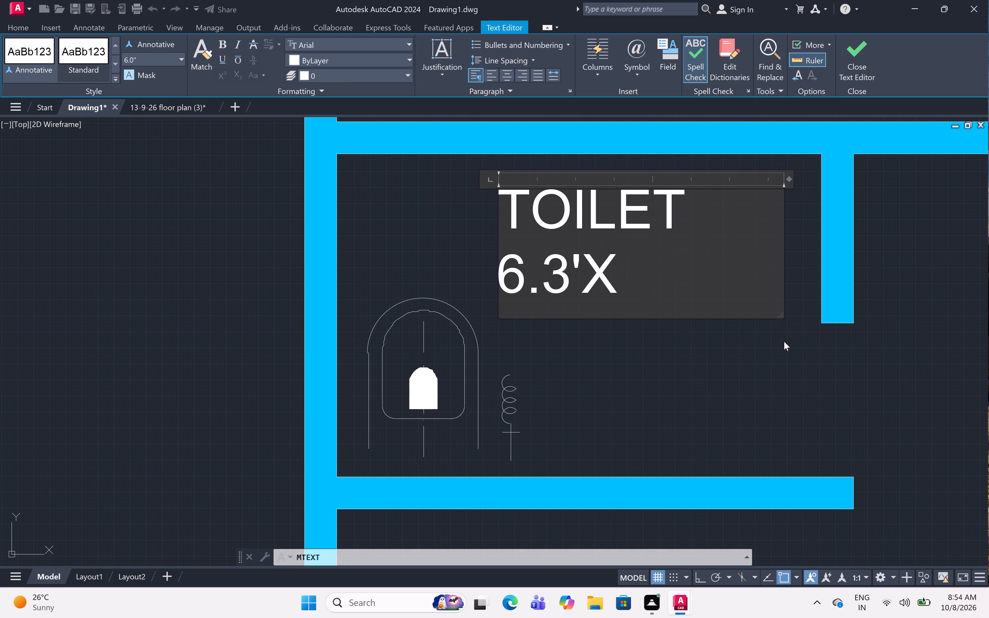
text(4.5')
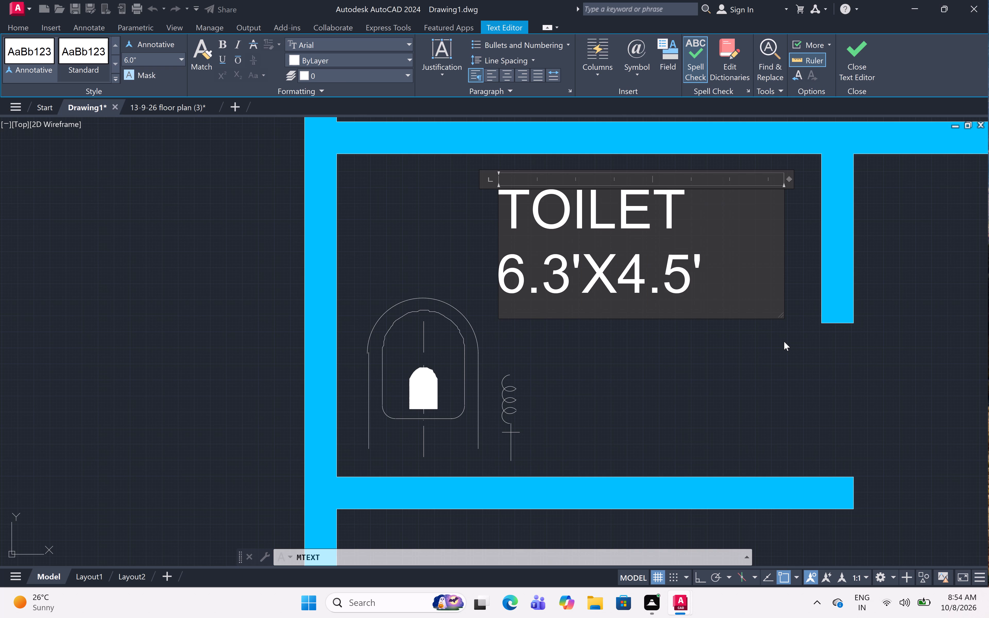
click(693, 364)
Draw an arrow's tail edge, lower shaft edge about 2'-2" long and short southward flare at the living-dining opening, using orthogonal lines.
scroll(677, 357, down, 4)
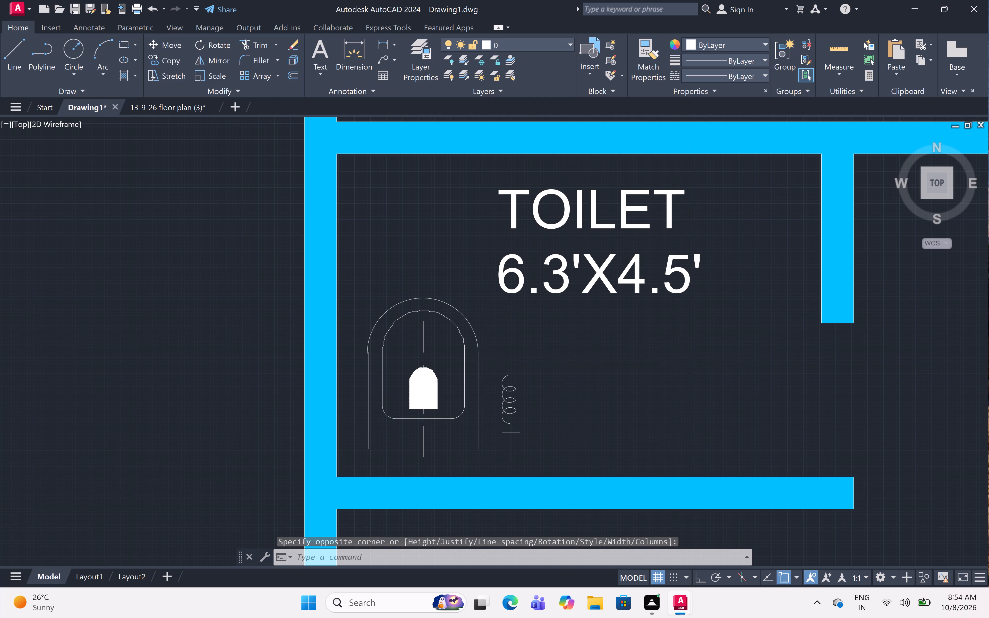
scroll(682, 349, down, 3)
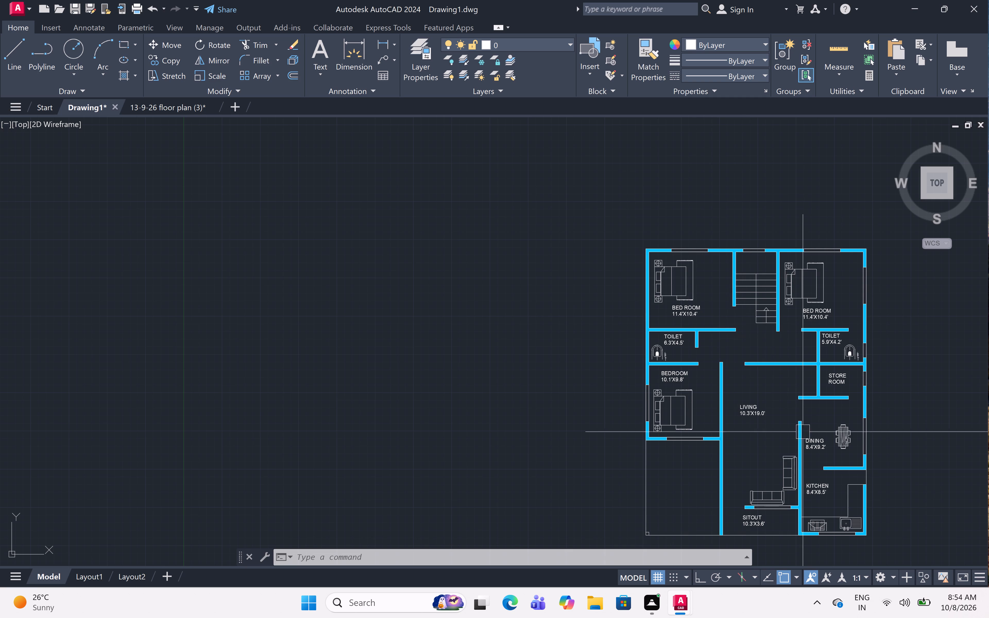
scroll(811, 425, up, 1)
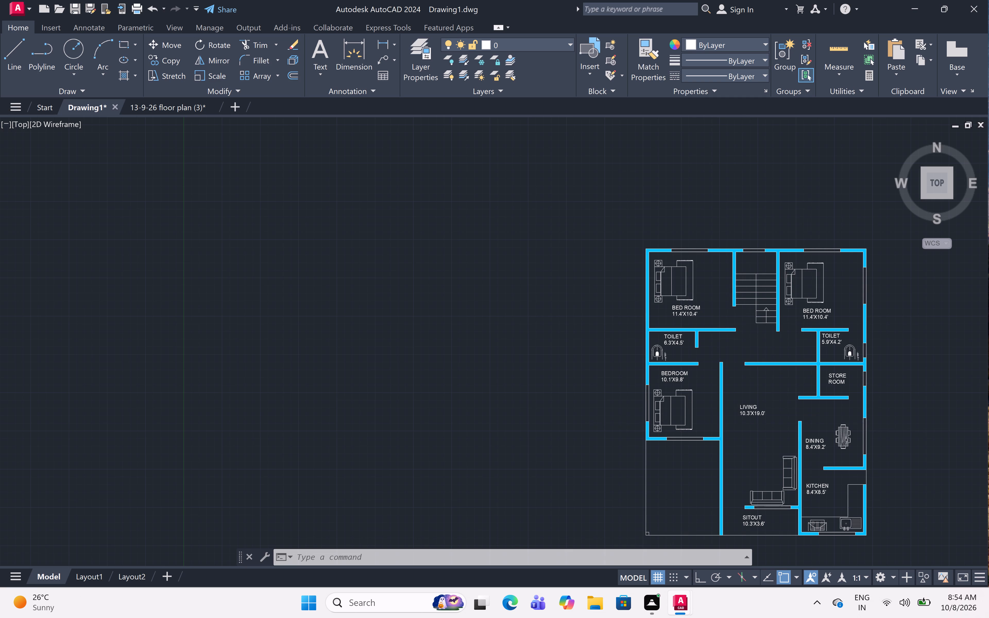
scroll(811, 425, up, 3)
text(L)
key(space)
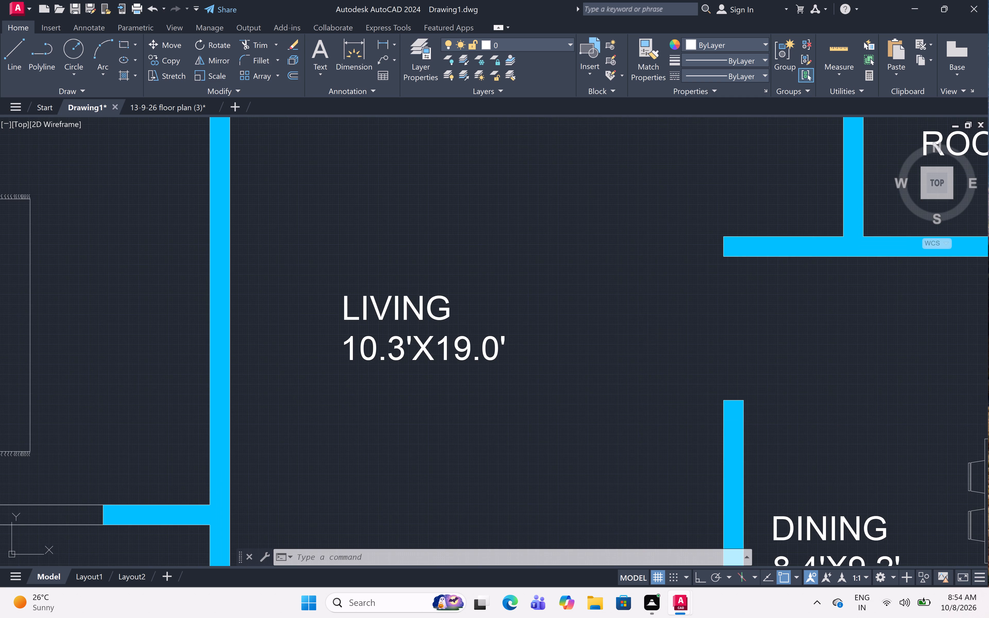
click(675, 313)
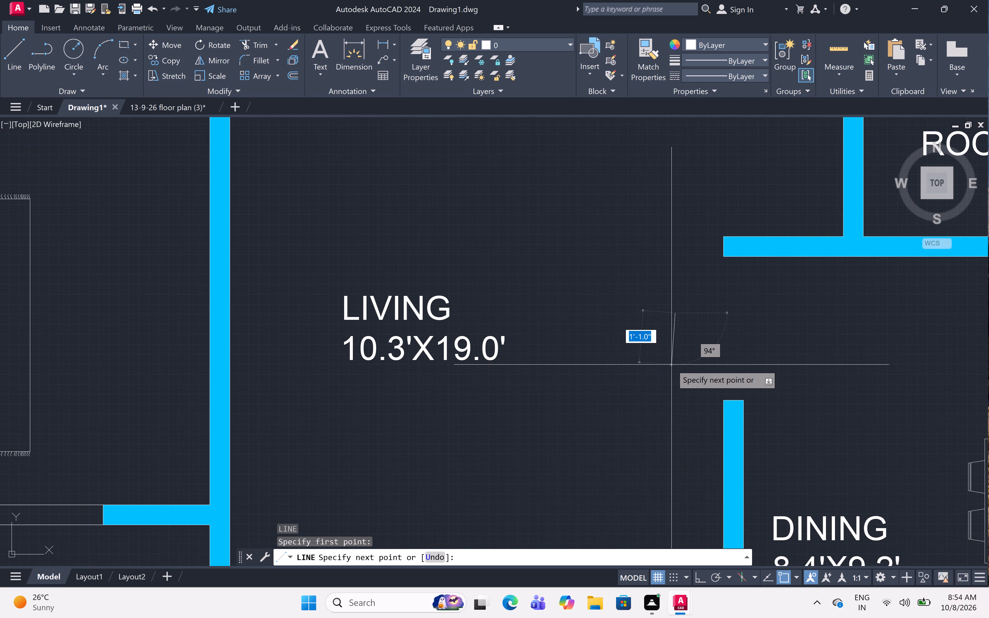
key(F8)
click(677, 356)
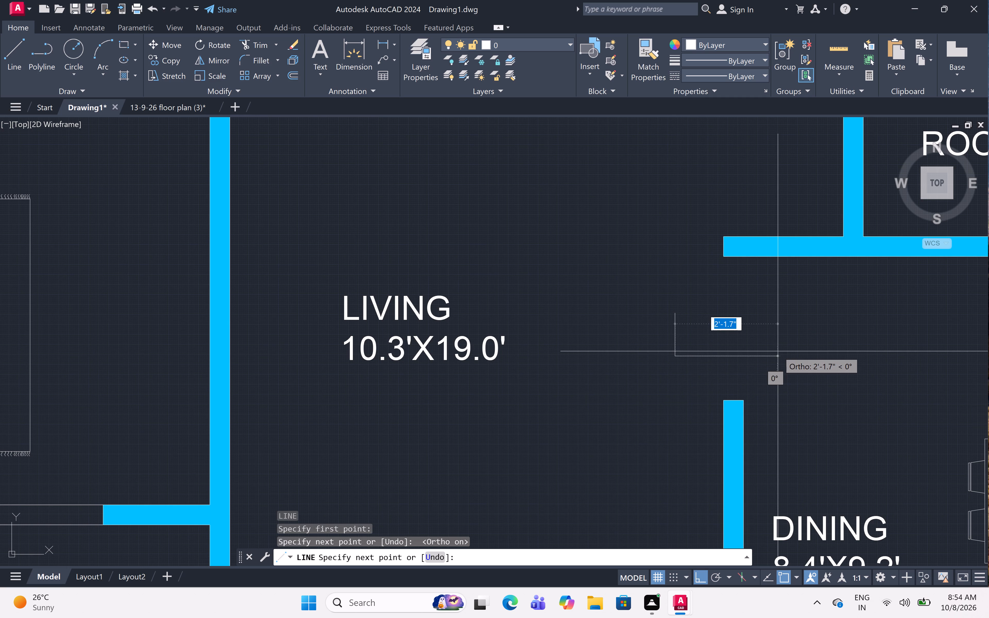
click(778, 351)
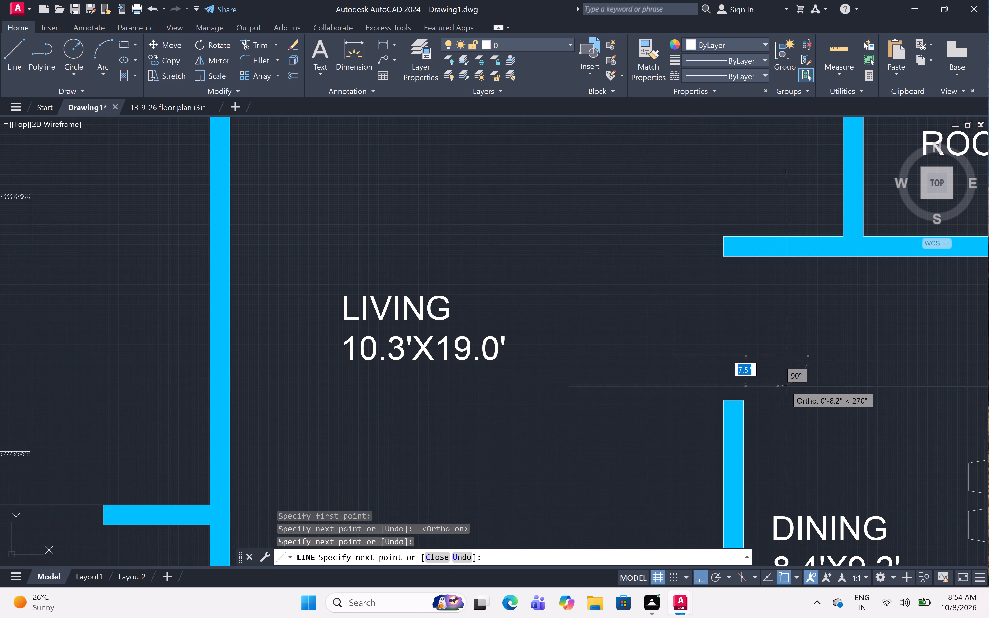
click(783, 382)
key(space)
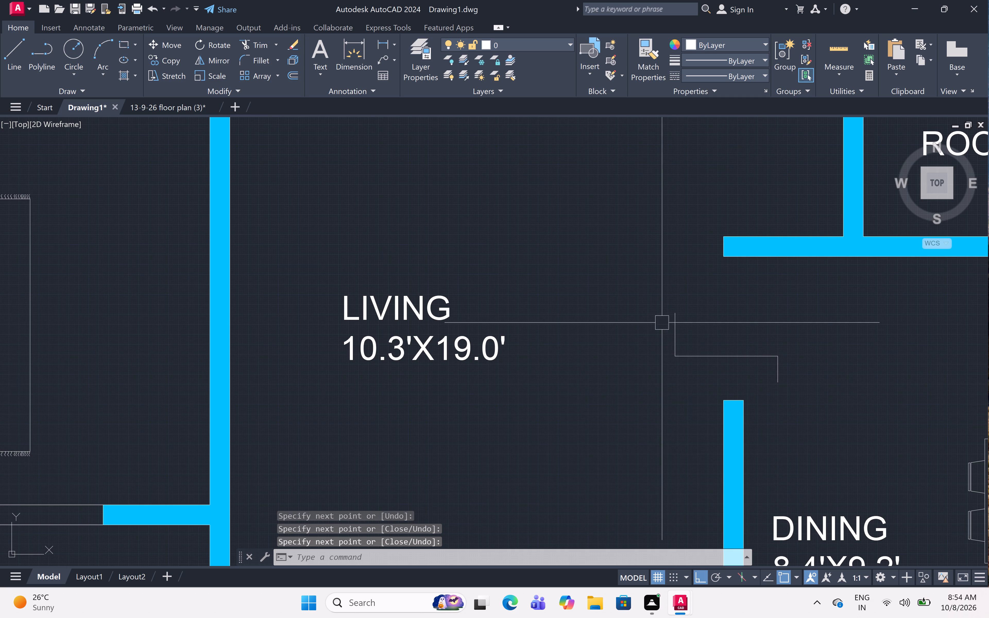
key(space)
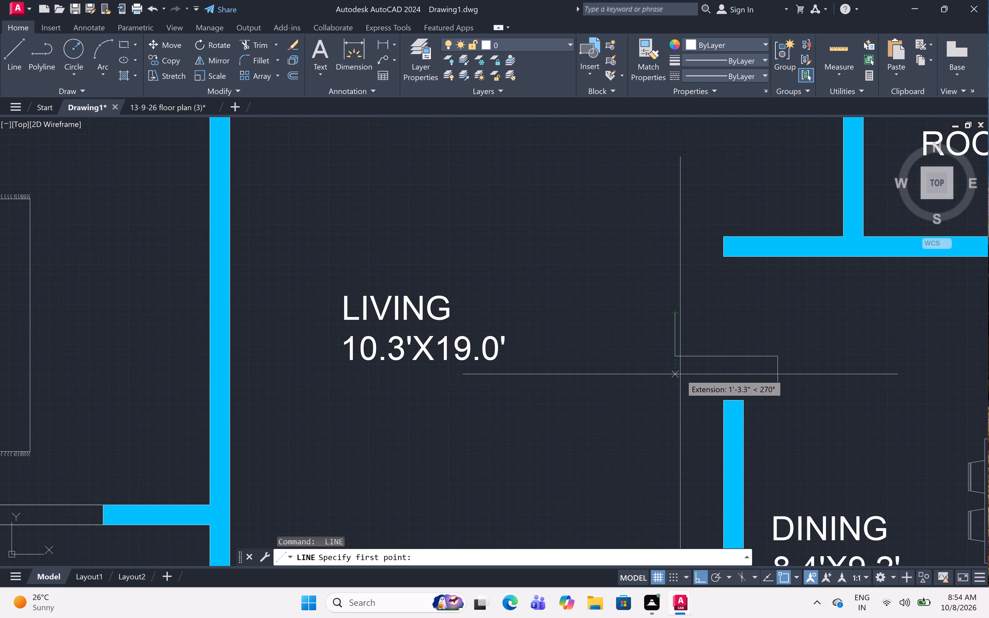
key(Escape)
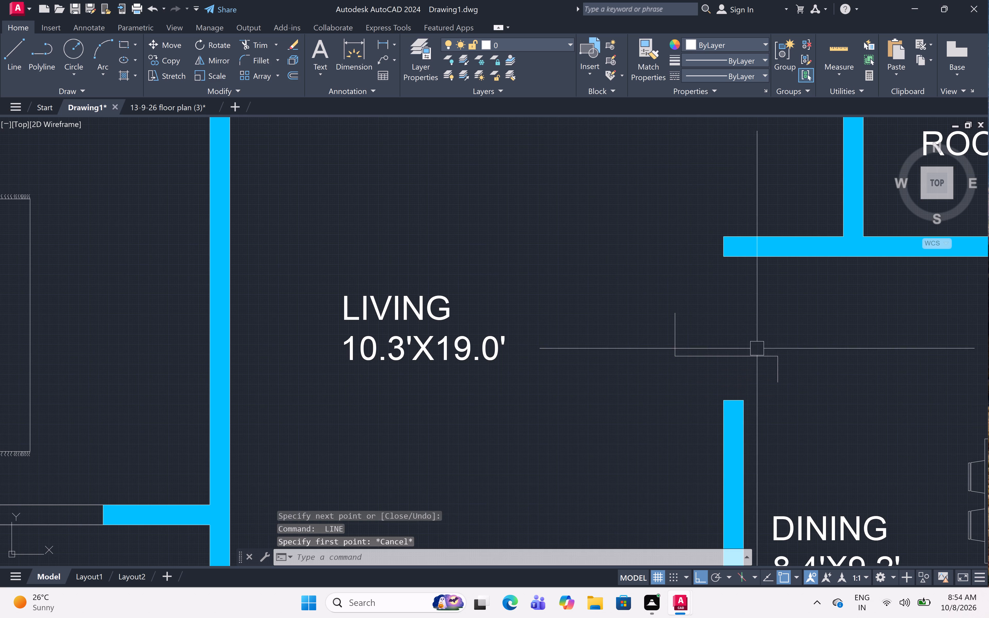
Mirror the lower shaft edge and flare about a horizontal axis through the tail edge's midpoint, keeping the source lines.
click(811, 346)
click(766, 374)
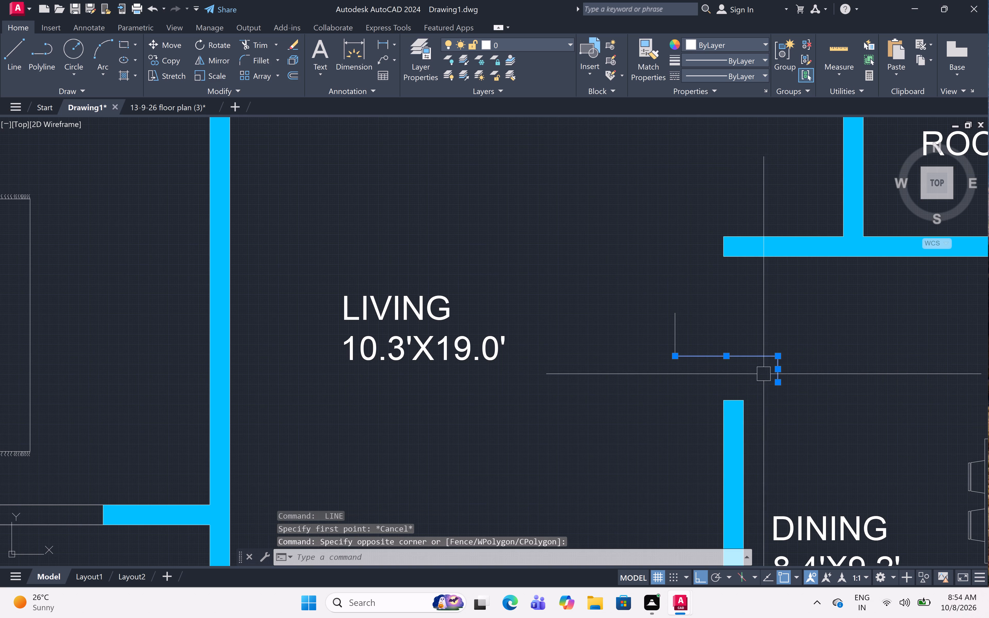
click(201, 60)
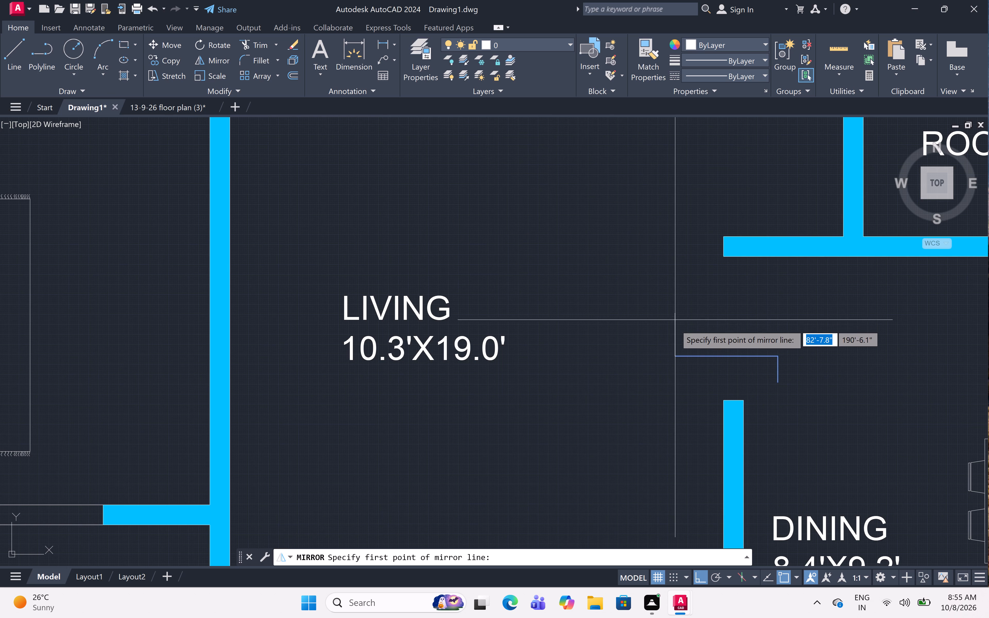
click(675, 336)
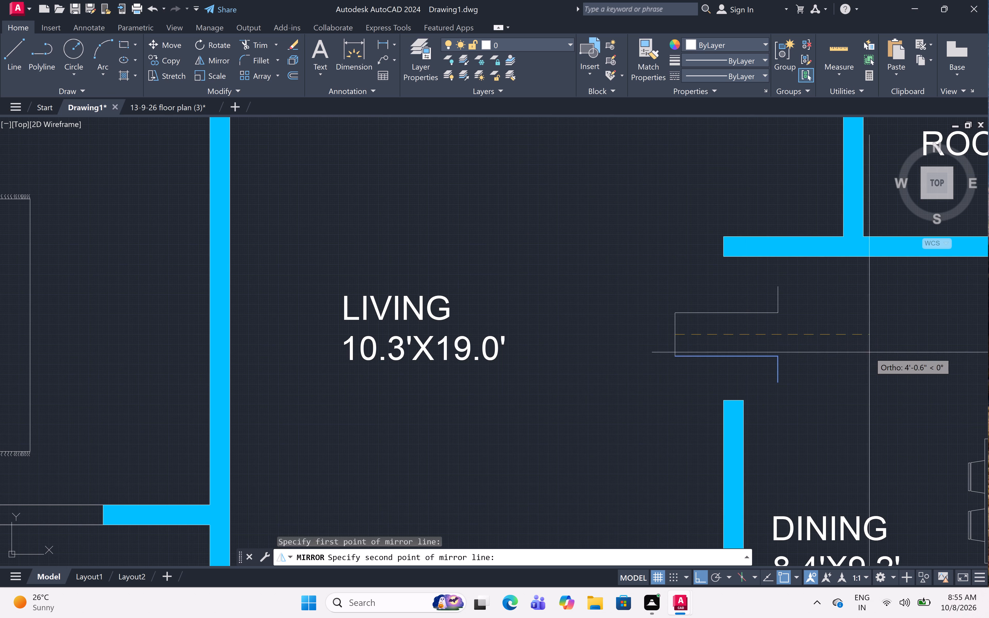
click(870, 352)
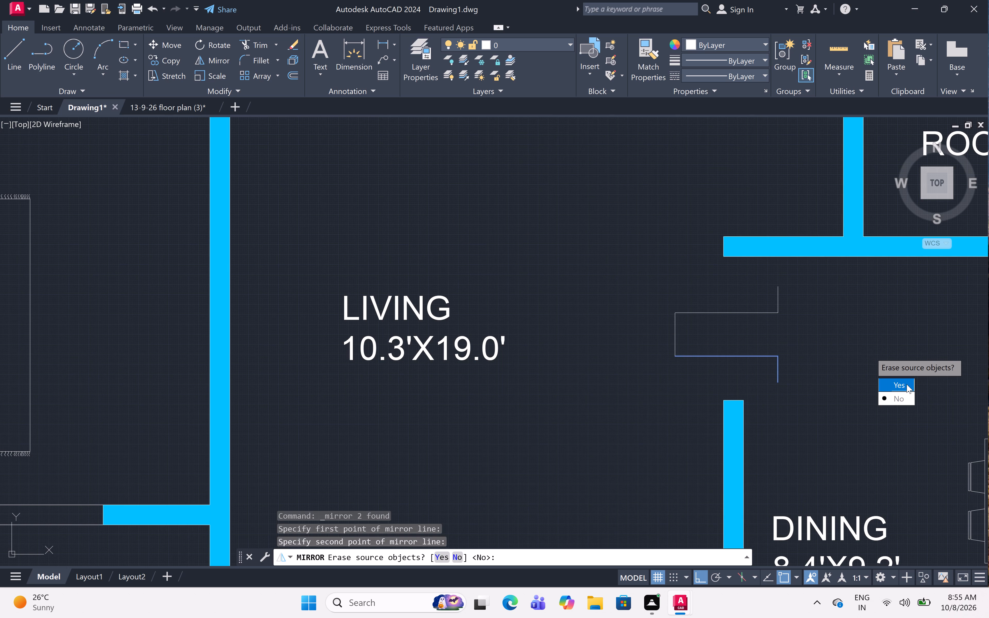
drag(906, 396, 870, 352)
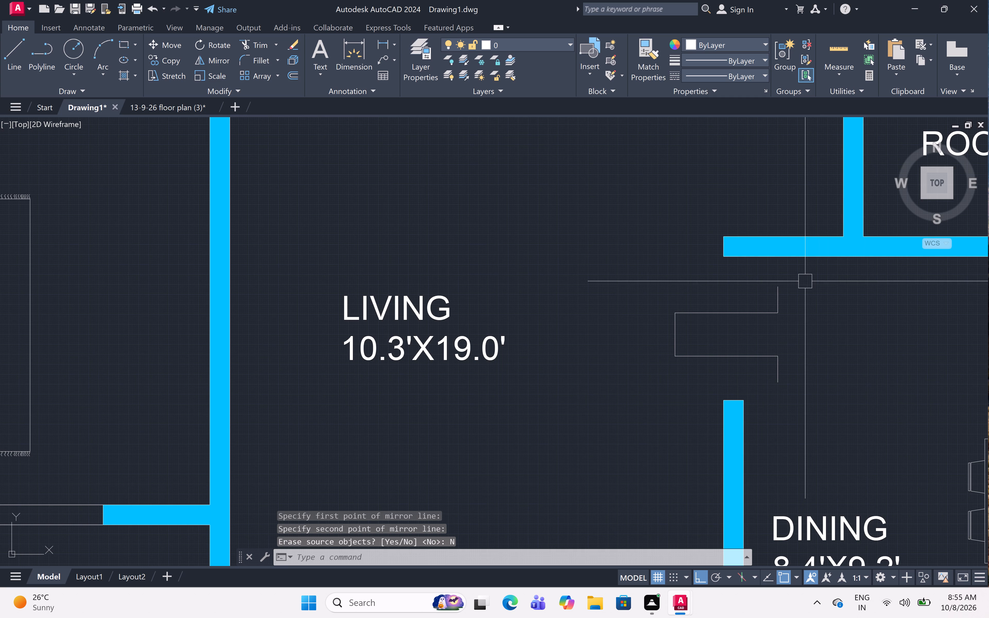
Close the arrowhead with two slanted lines about 1'-10" long, joining both flare ends at a tip pointing east toward the dining area.
text(L)
key(space)
click(778, 288)
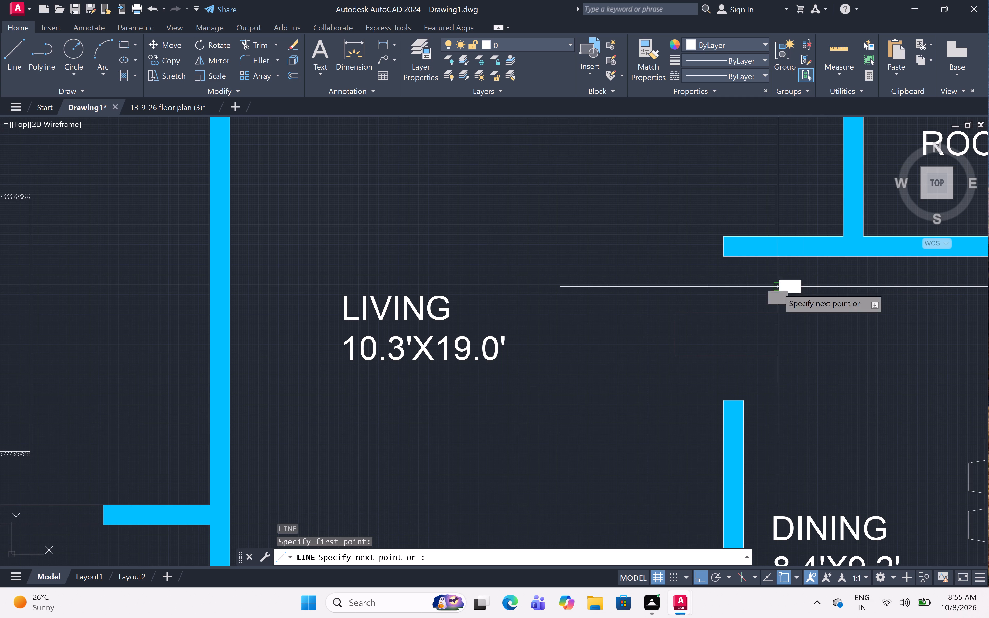
key(F8)
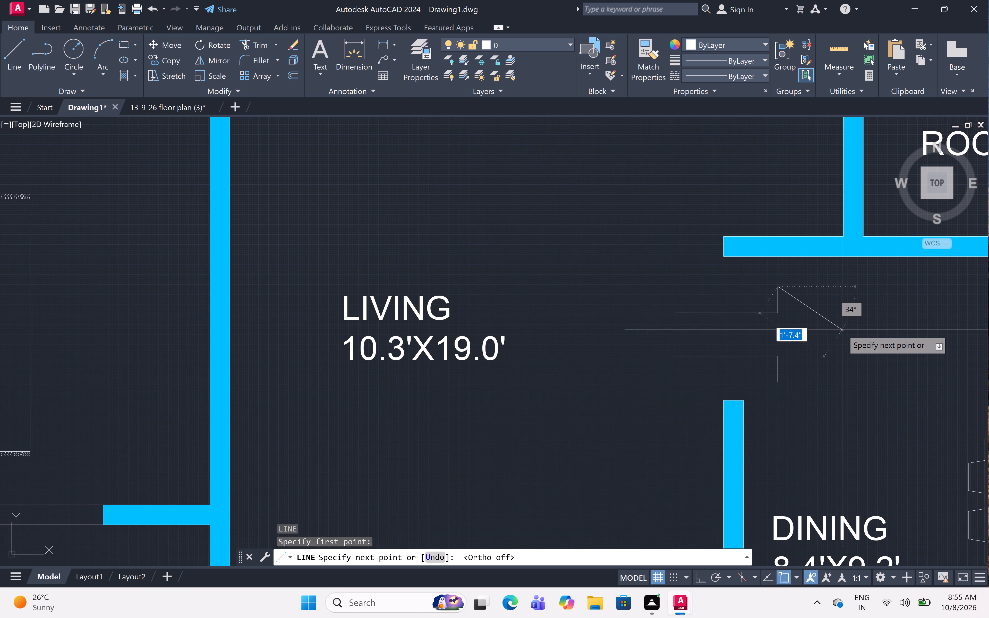
click(849, 331)
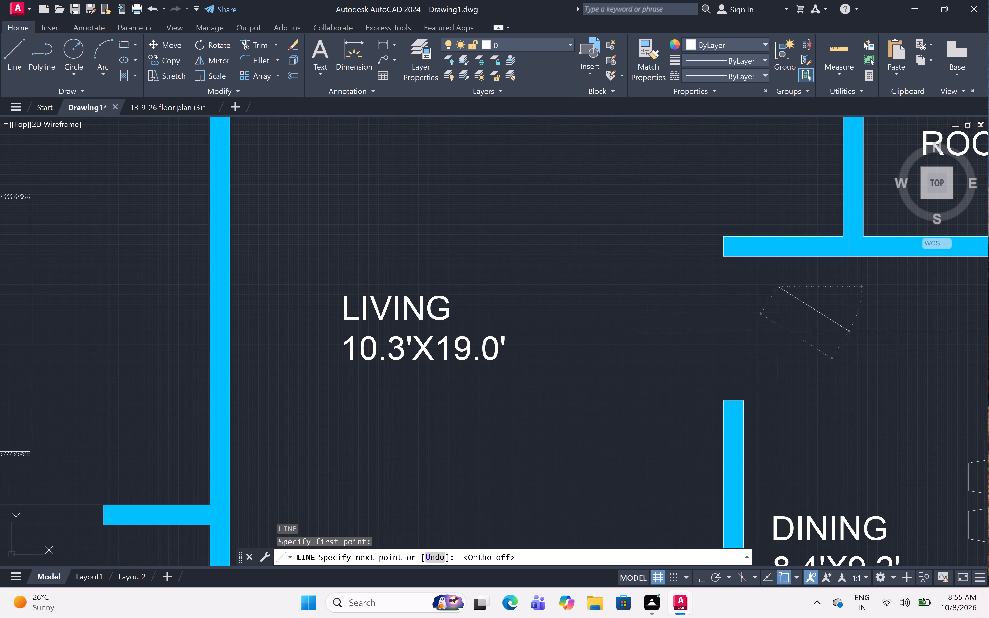
click(778, 380)
key(Escape)
Fill the arrow outline between the living and dining areas with a solid hatch in white (255,255,255).
scroll(803, 339, down, 3)
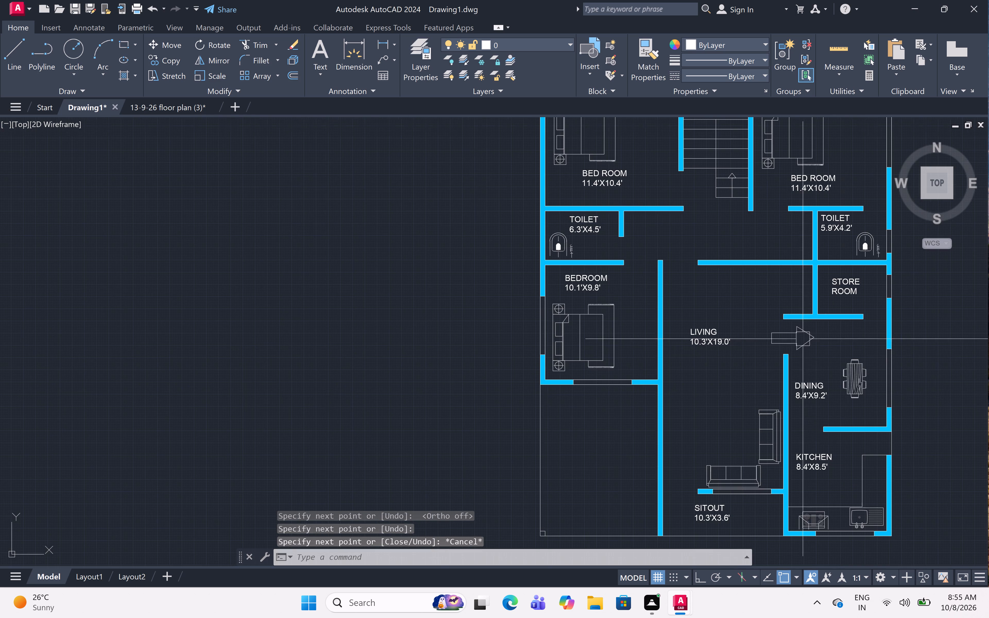
scroll(819, 338, up, 3)
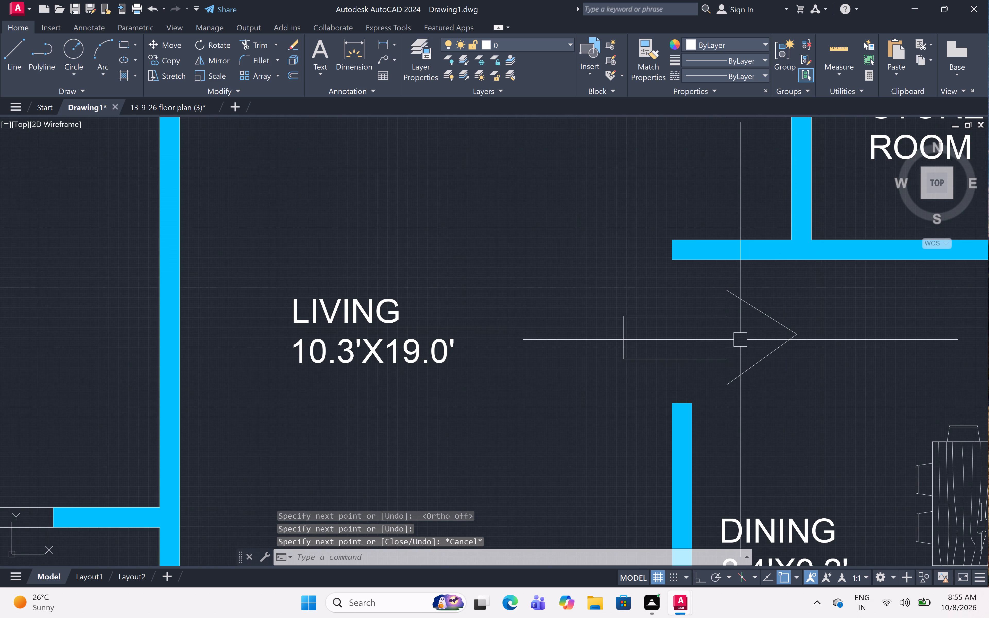
text(H)
key(space)
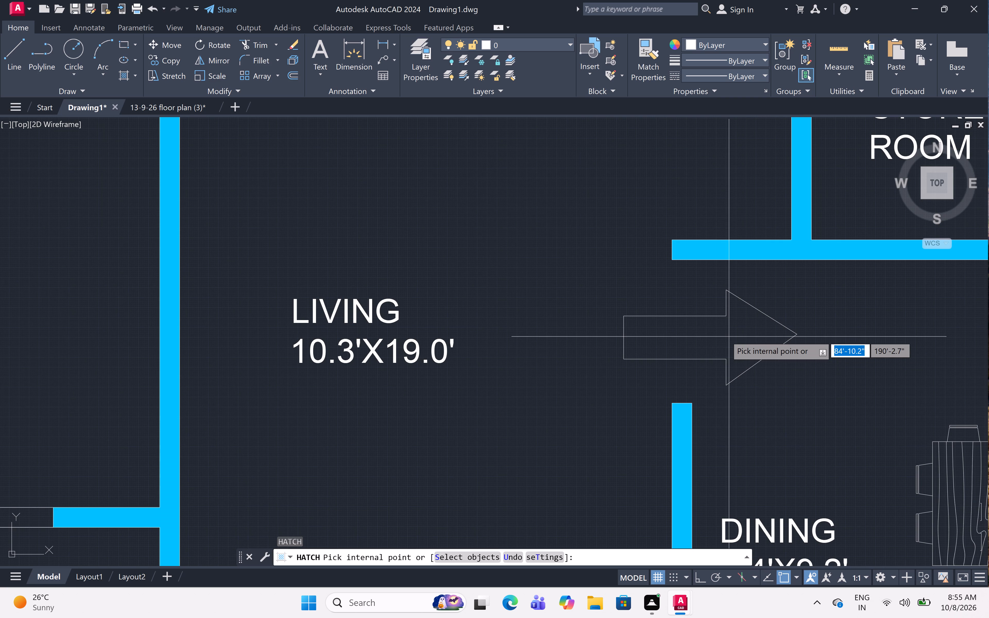
click(381, 37)
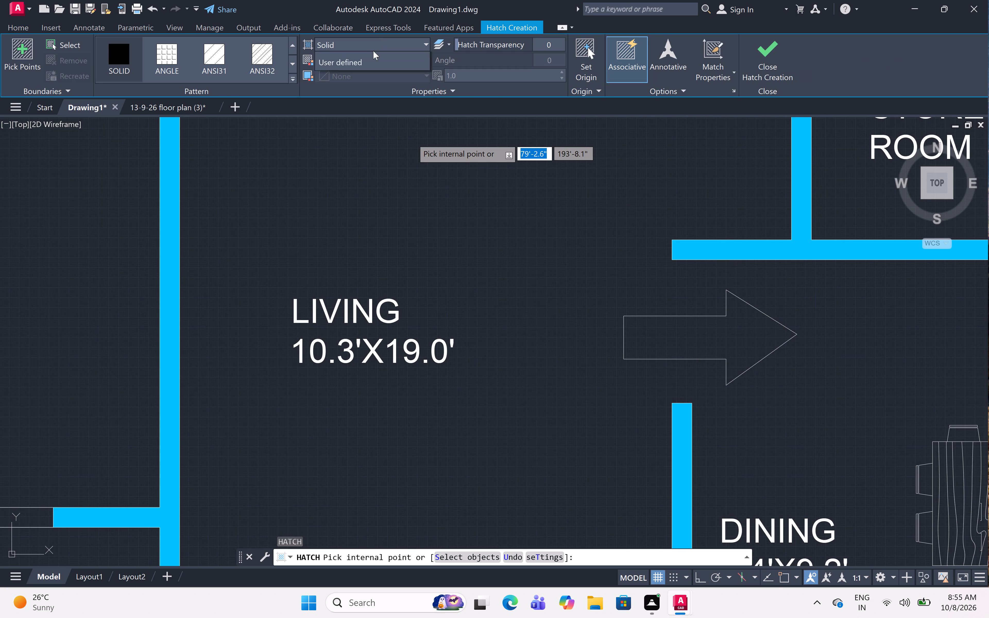
click(382, 141)
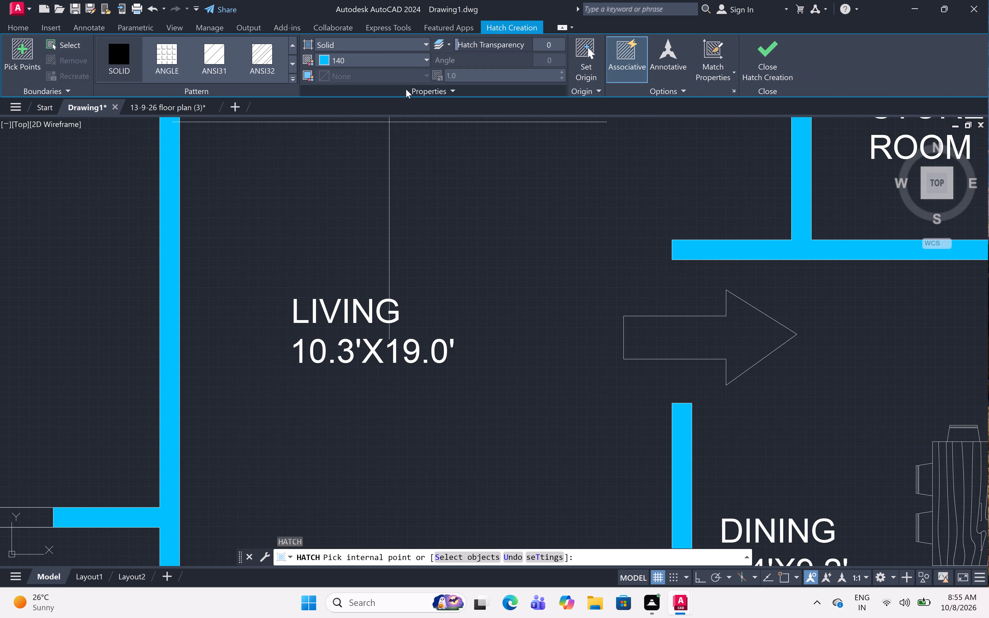
click(422, 58)
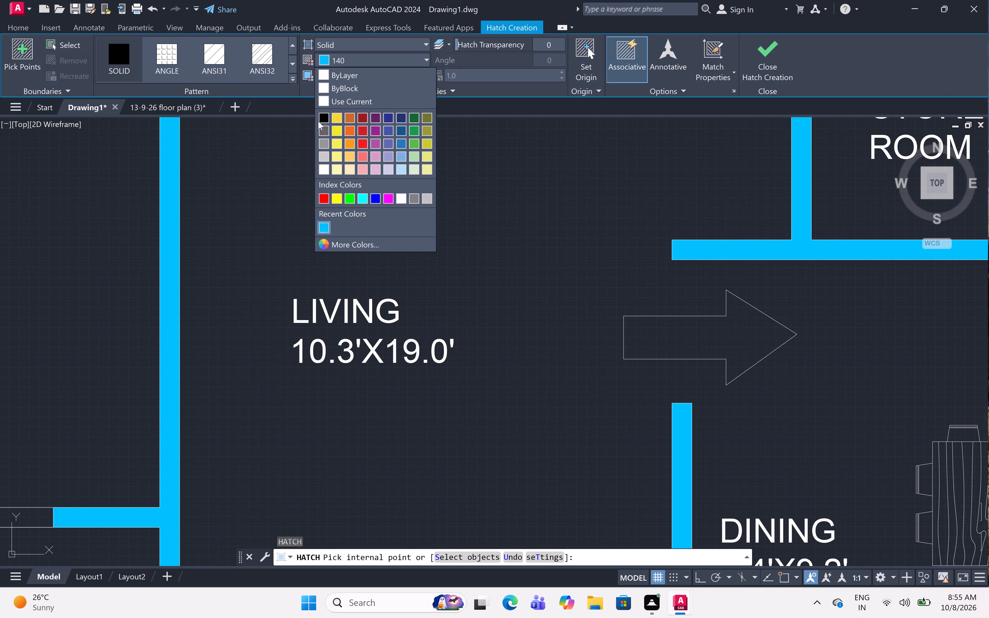
click(324, 166)
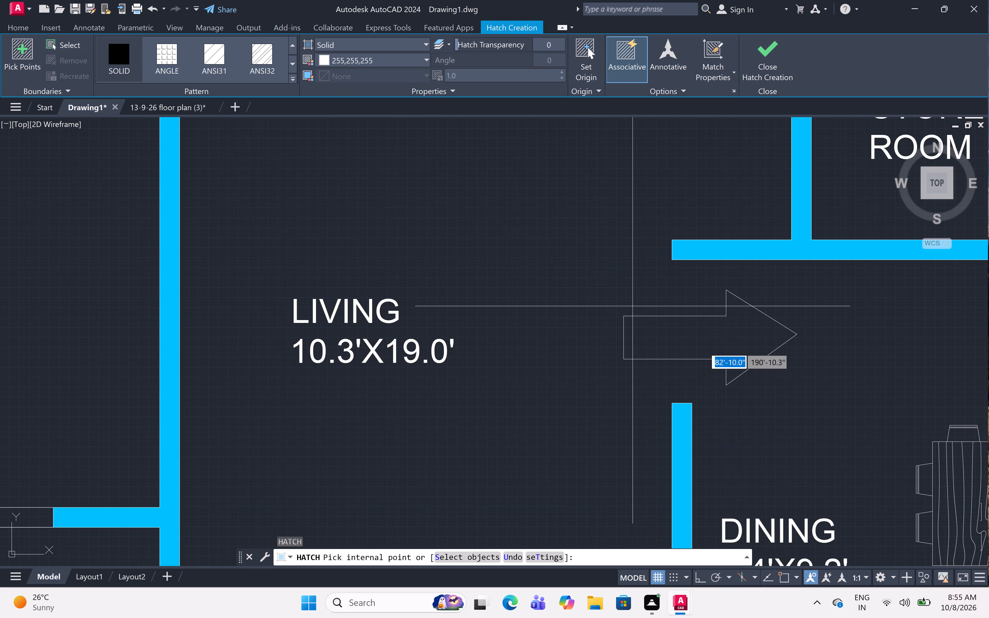
click(709, 337)
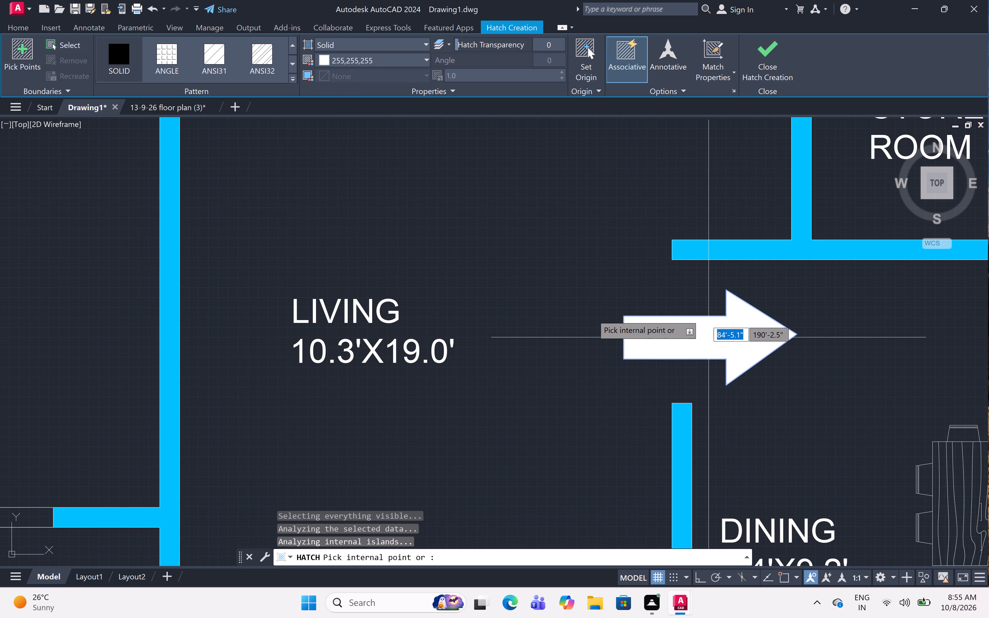
key(Escape)
scroll(592, 306, down, 7)
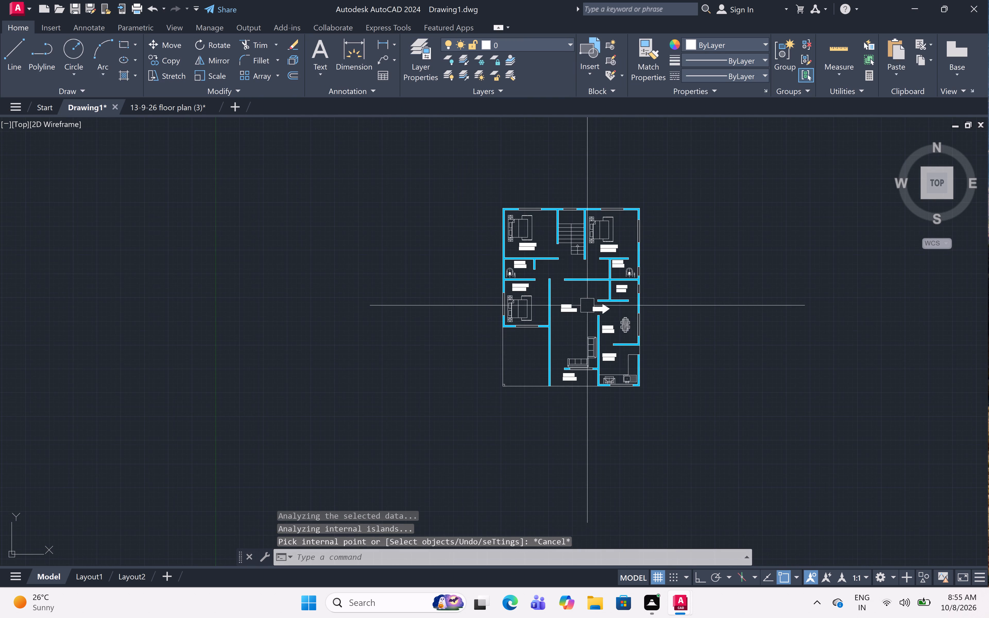
Insert the recently used car block in the open space south of the floor plan.
middle_drag(579, 348, 544, 348)
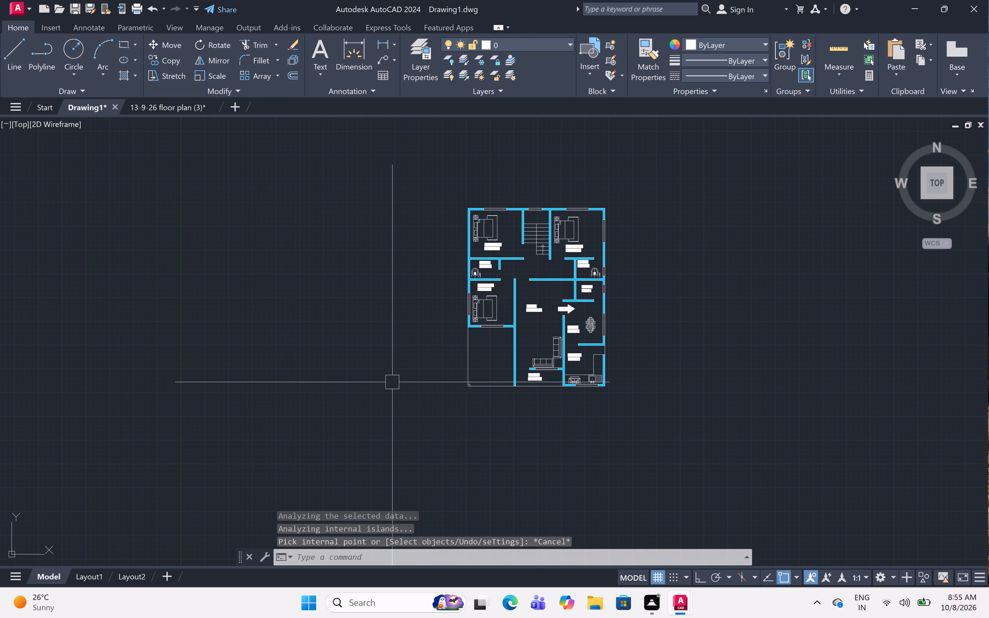
text(I)
key(space)
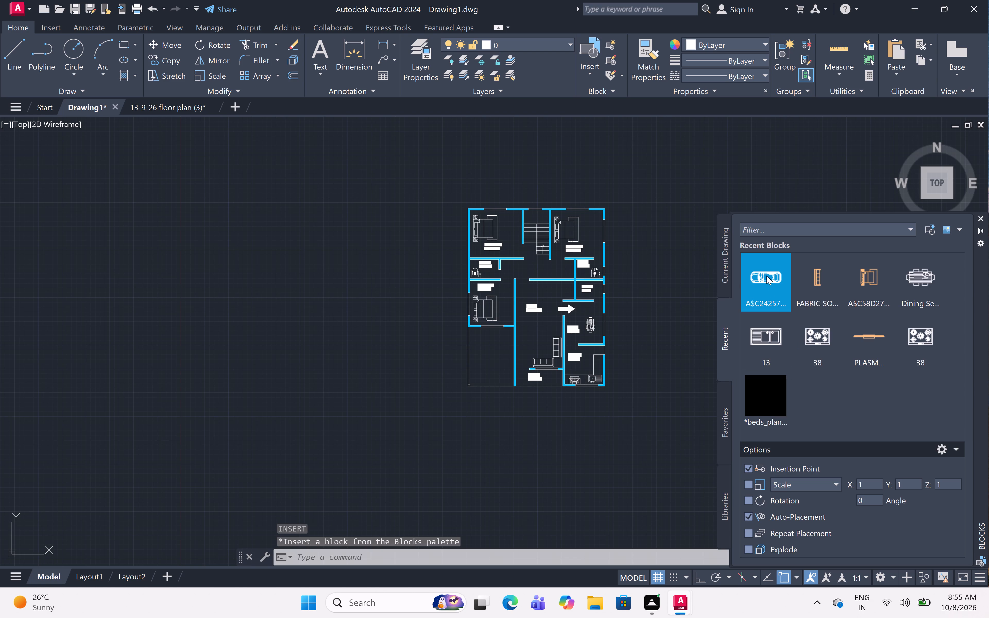
drag(766, 274, 484, 457)
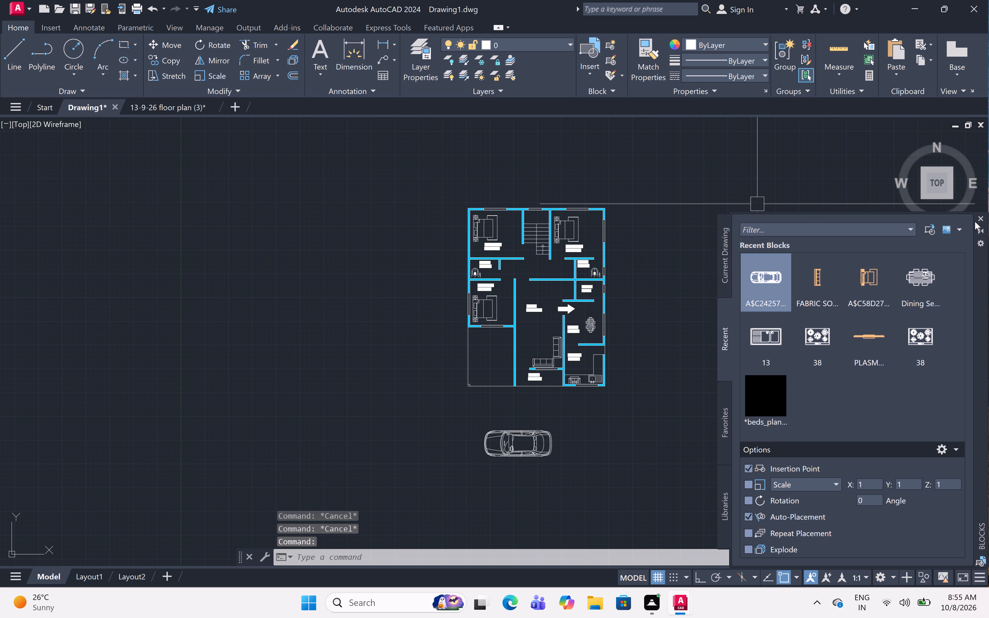
click(983, 215)
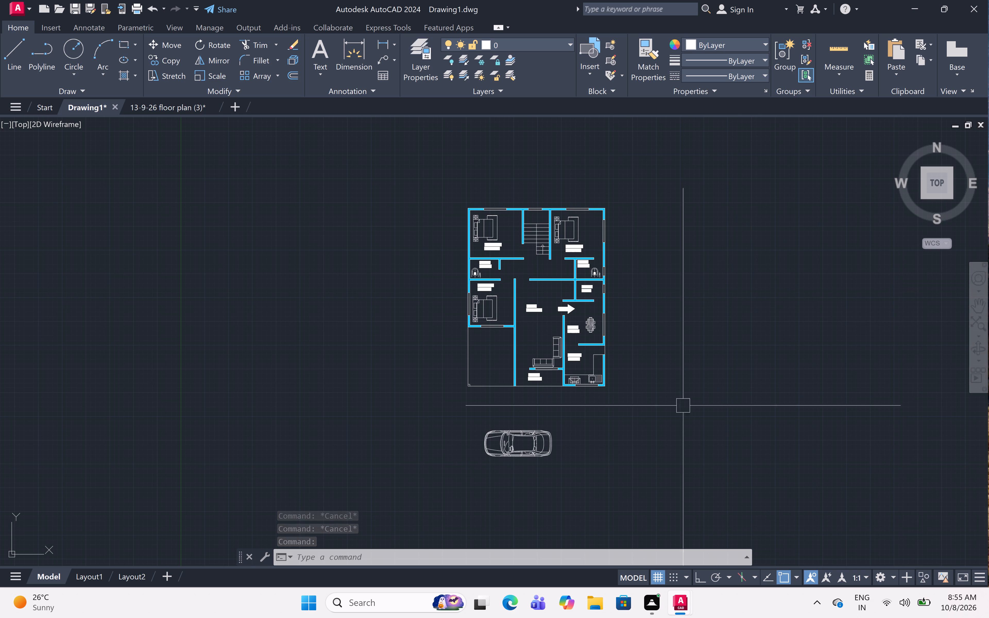
Move the car block to the open space west of the floor plan.
scroll(528, 466, up, 1)
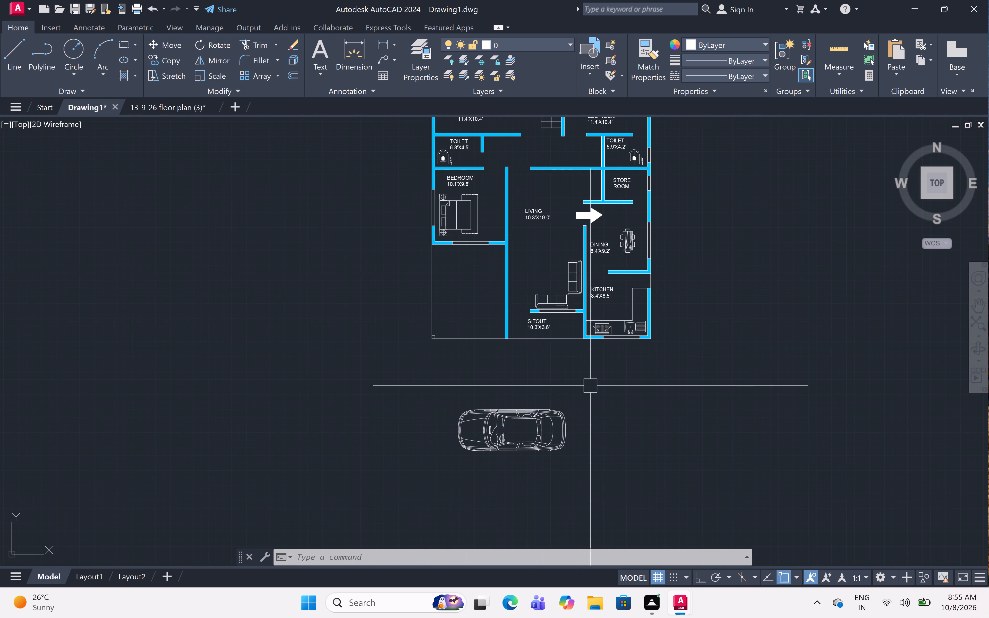
click(590, 379)
click(280, 468)
text(M)
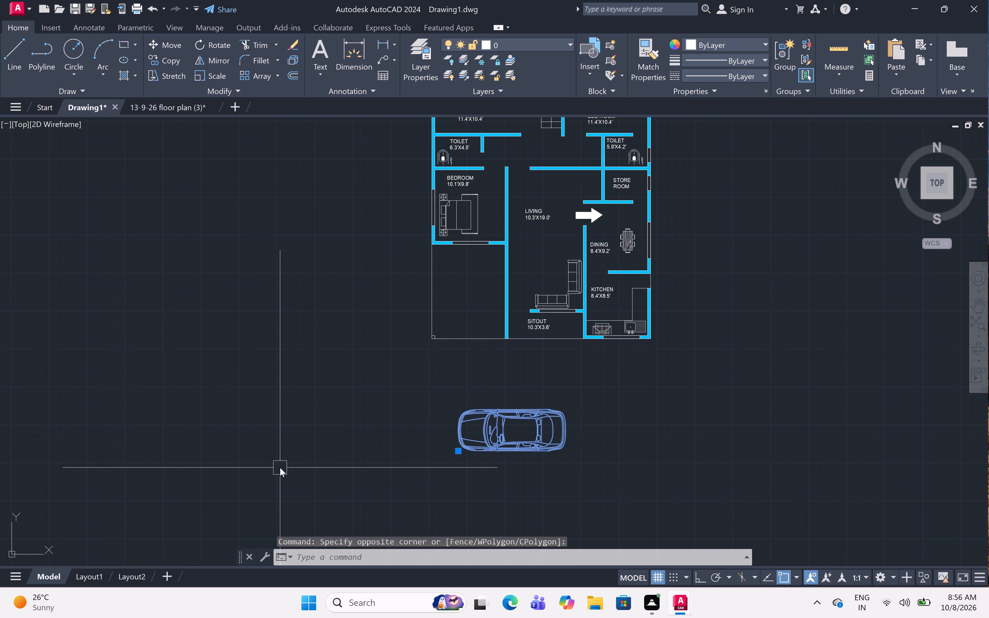
key(space)
click(497, 427)
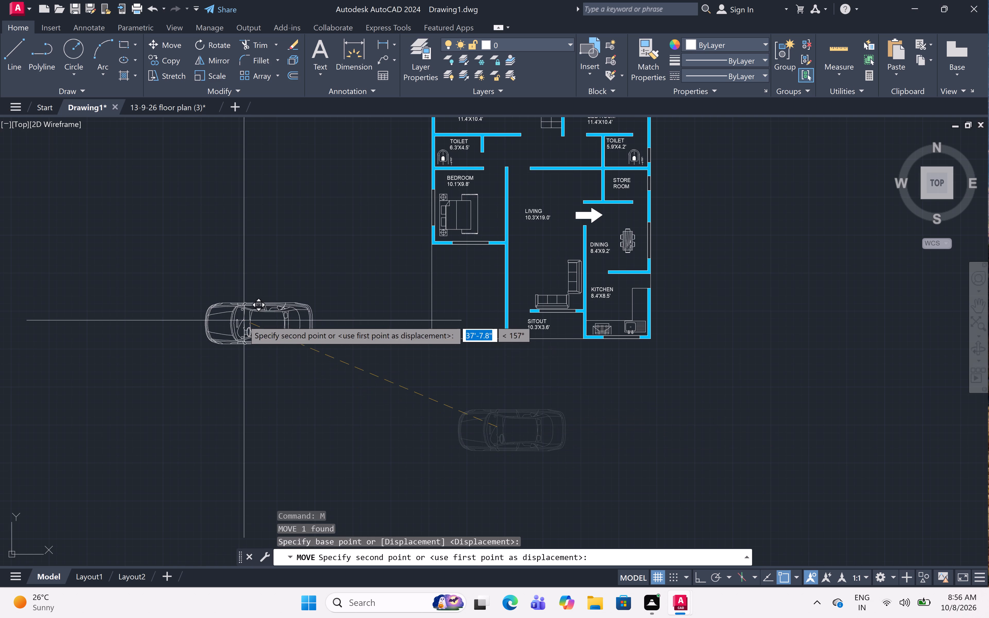
click(247, 311)
key(Escape)
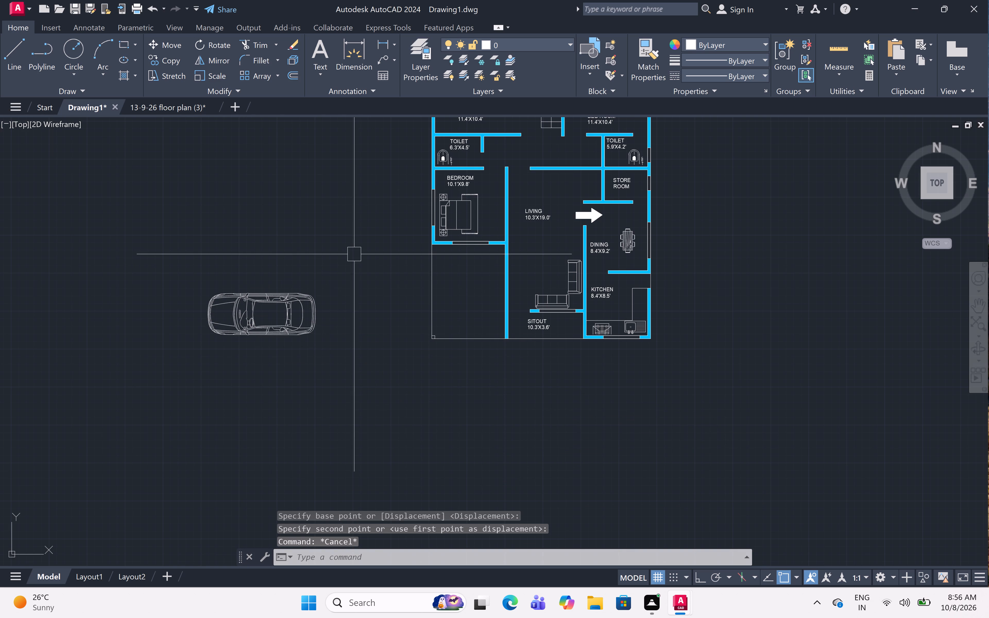
Rotate the car to 270° with orthogonal tracking so its front faces north.
click(348, 255)
click(81, 370)
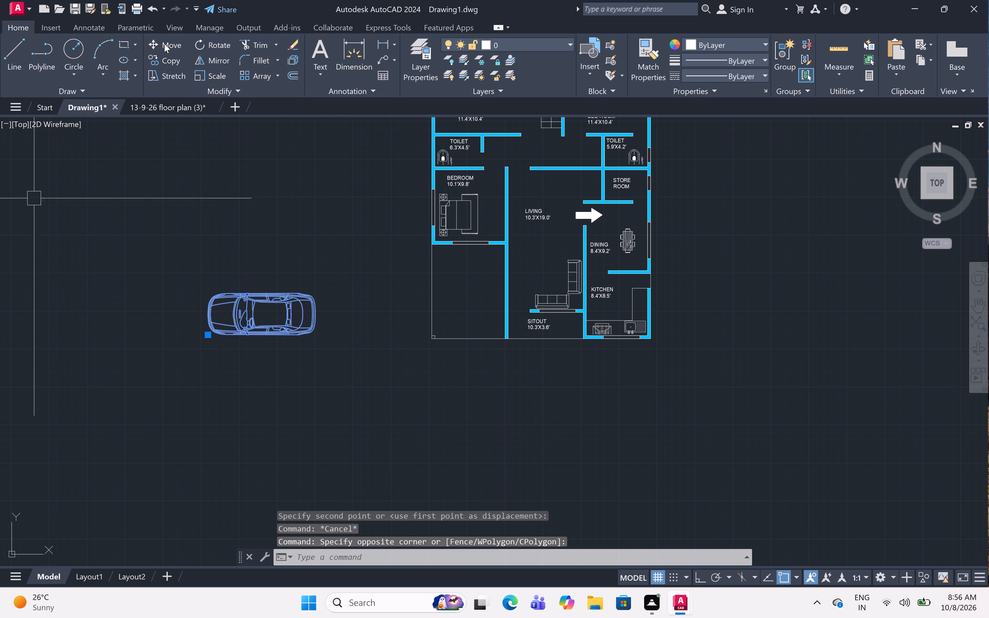
click(218, 42)
click(279, 329)
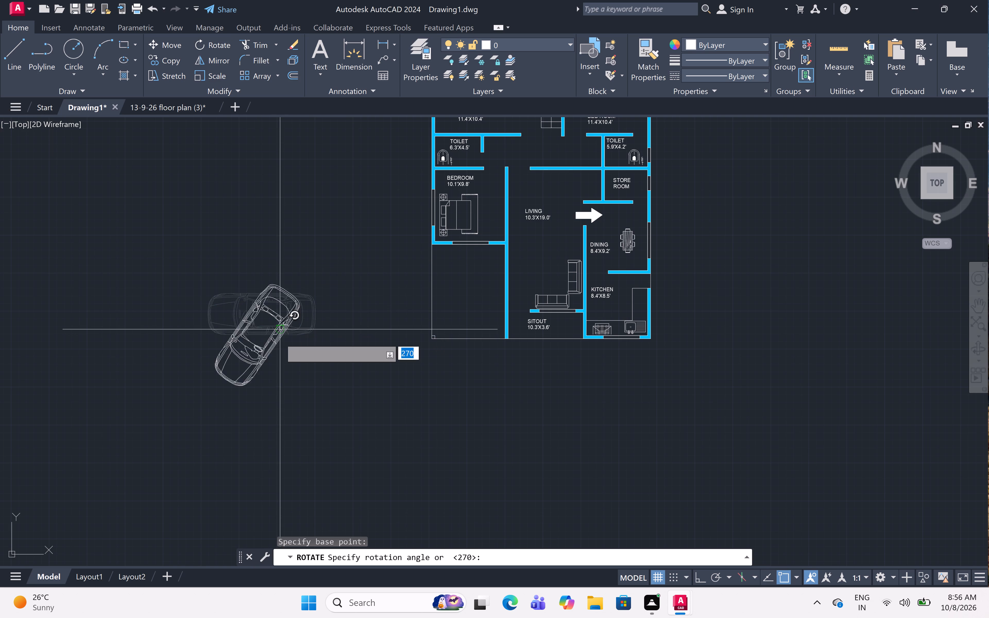
key(F8)
click(271, 371)
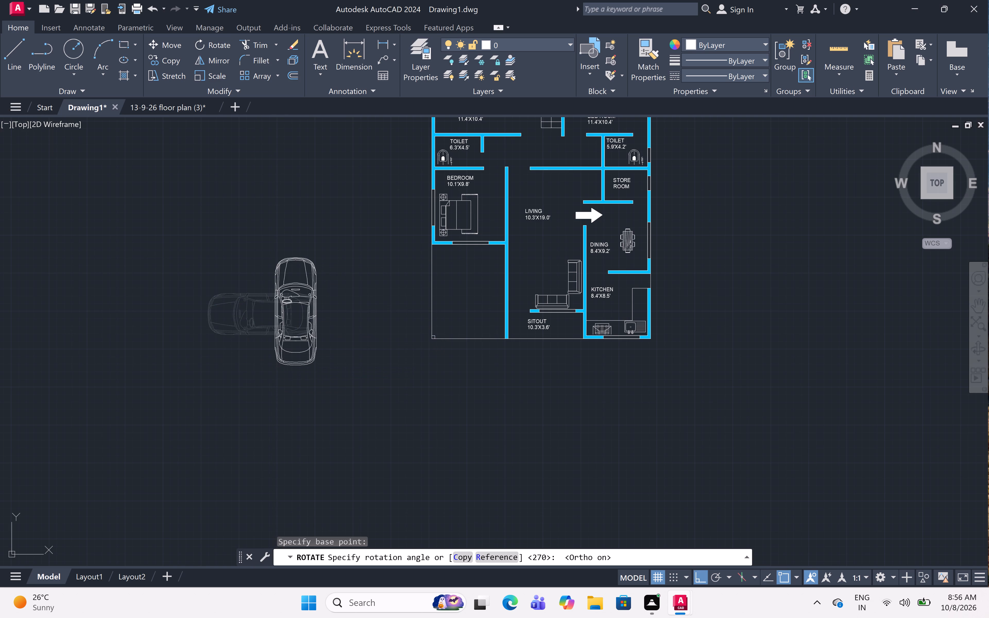
Scale the car down from a point near its front west corner to a little over half its size, fitting the porch.
click(249, 239)
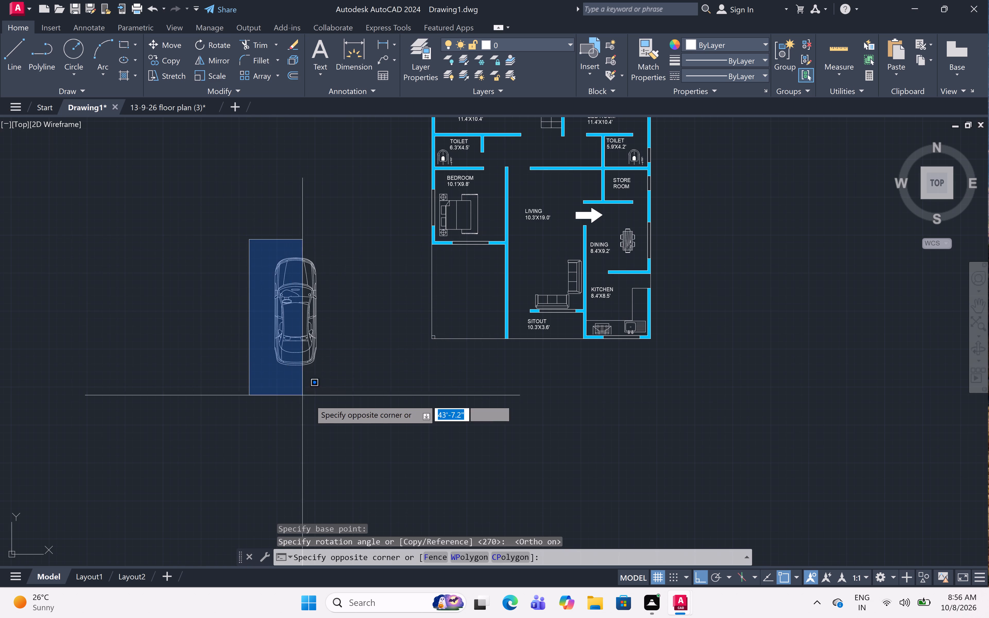
click(325, 406)
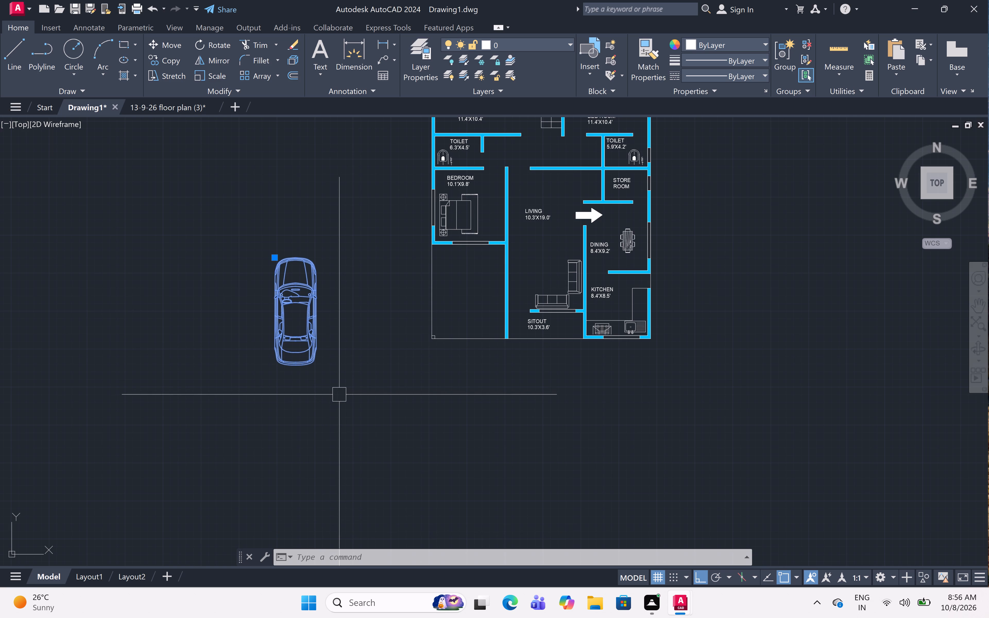
click(208, 74)
click(274, 268)
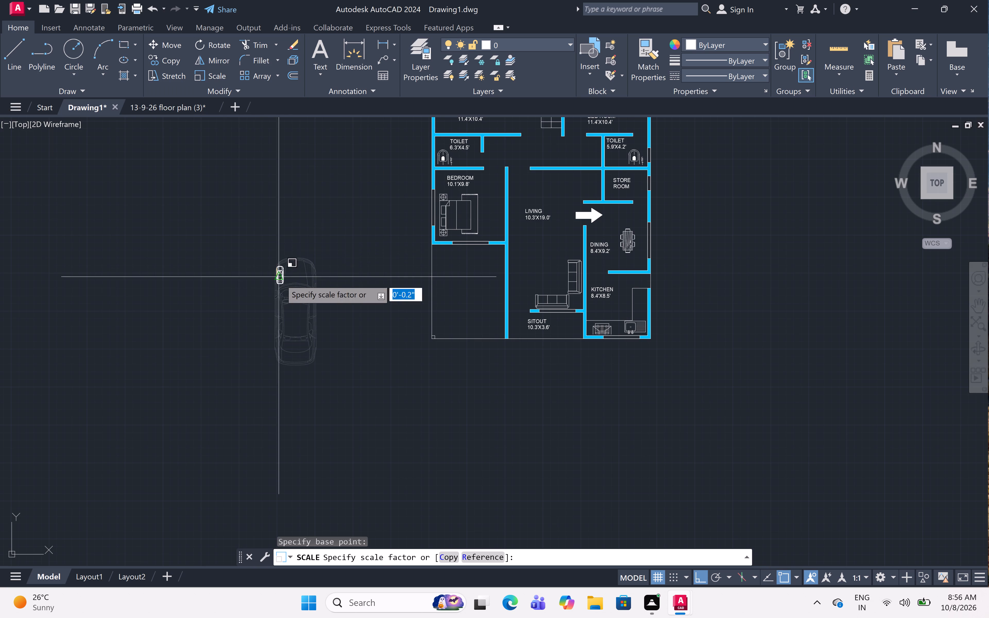
click(291, 300)
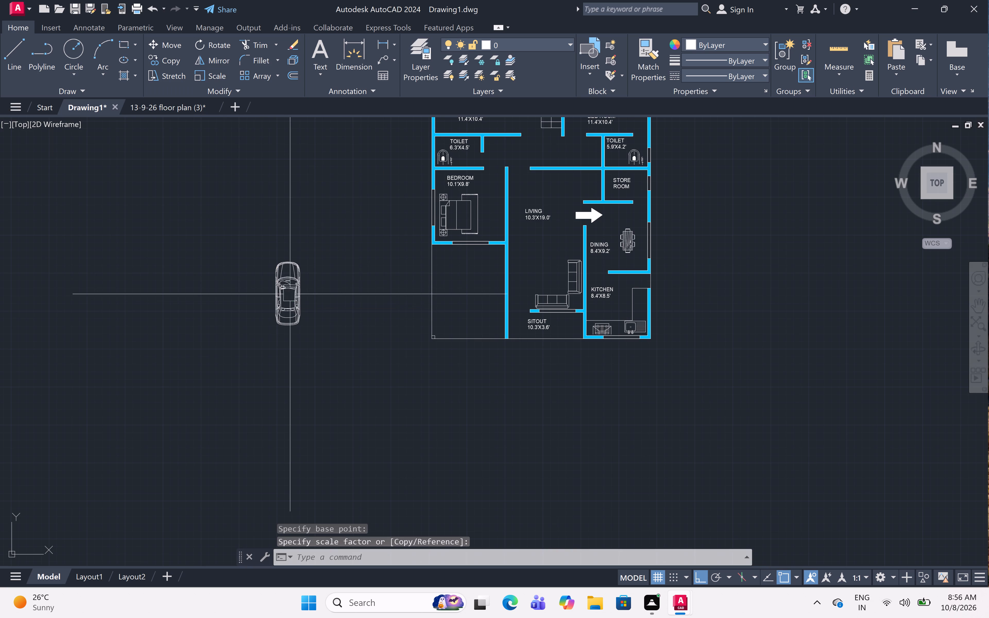
Move the car about 24'-3" east into the empty porch area below the lower bedroom.
click(289, 277)
key(m)
key(space)
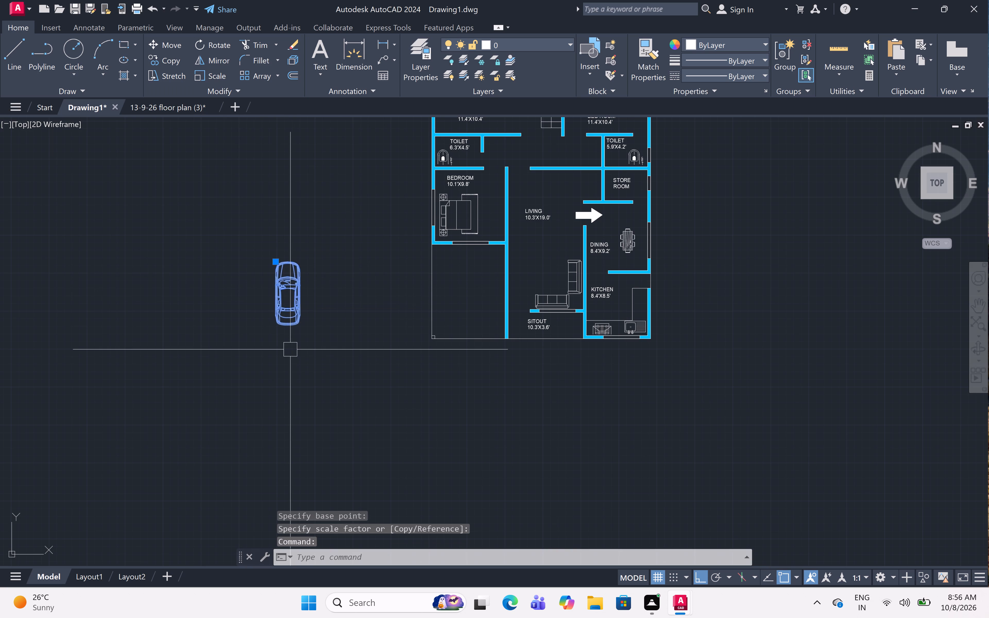
click(293, 293)
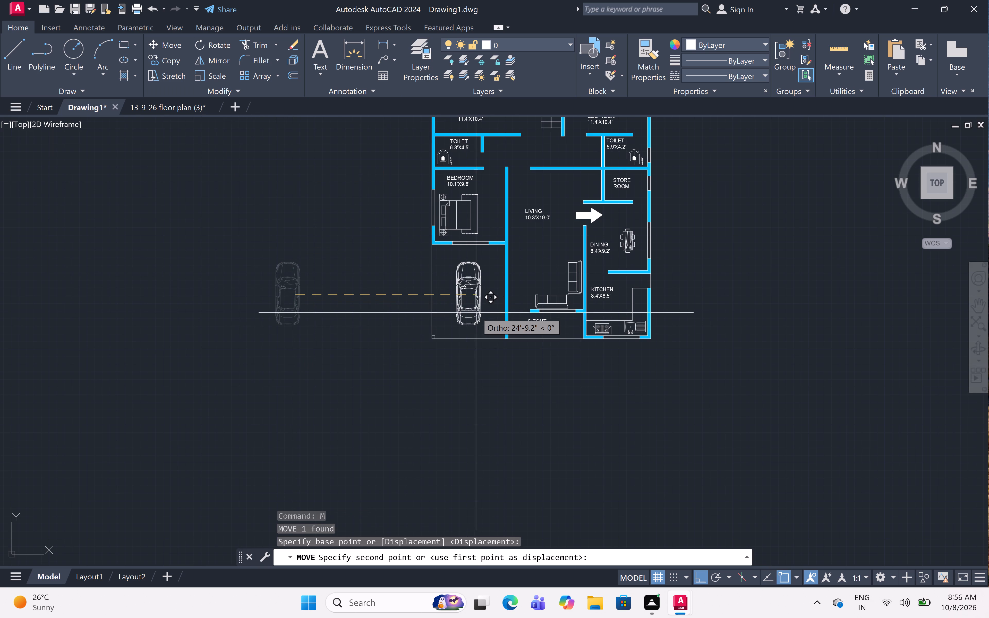
scroll(476, 313, up, 3)
scroll(461, 301, down, 1)
middle_drag(460, 301, 469, 365)
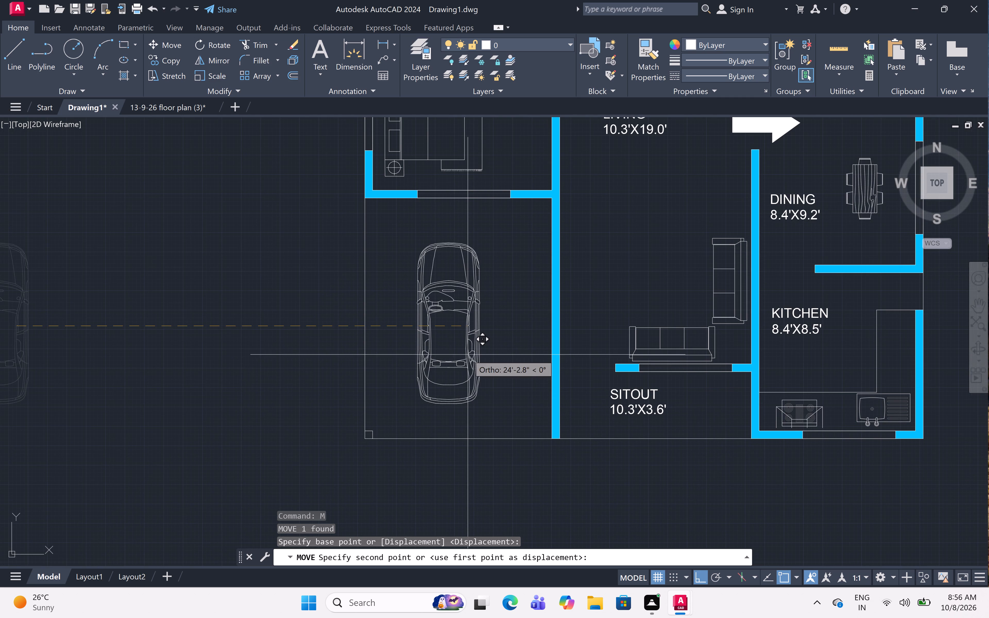
click(468, 354)
key(Escape)
Review the floor plan with the car in place and examine the porch area closely.
scroll(520, 376, down, 2)
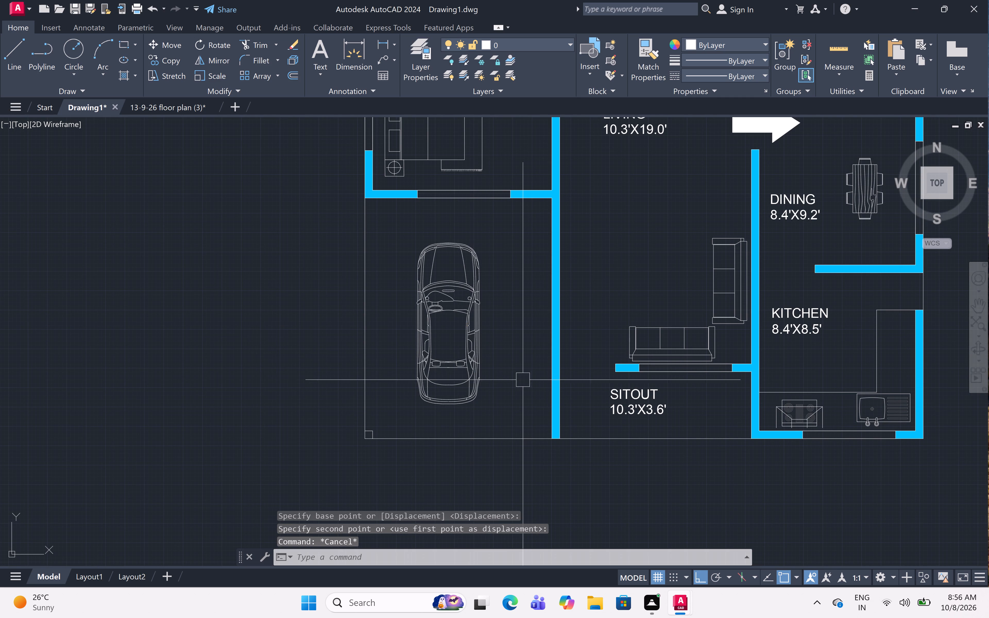
scroll(520, 376, down, 3)
middle_drag(519, 404, 448, 397)
scroll(449, 394, up, 2)
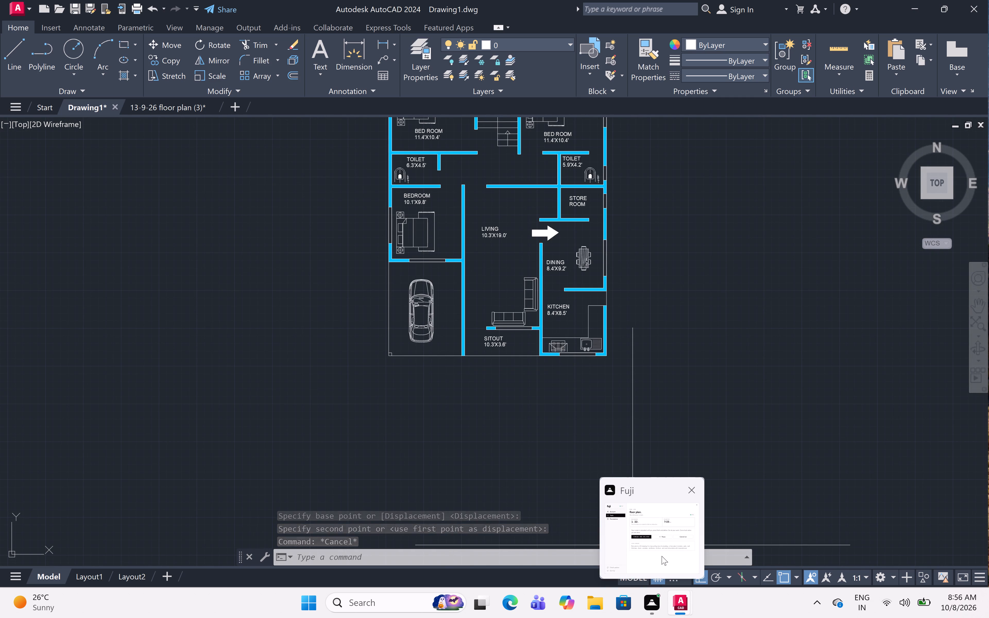
scroll(595, 379, down, 2)
middle_drag(595, 386, 595, 410)
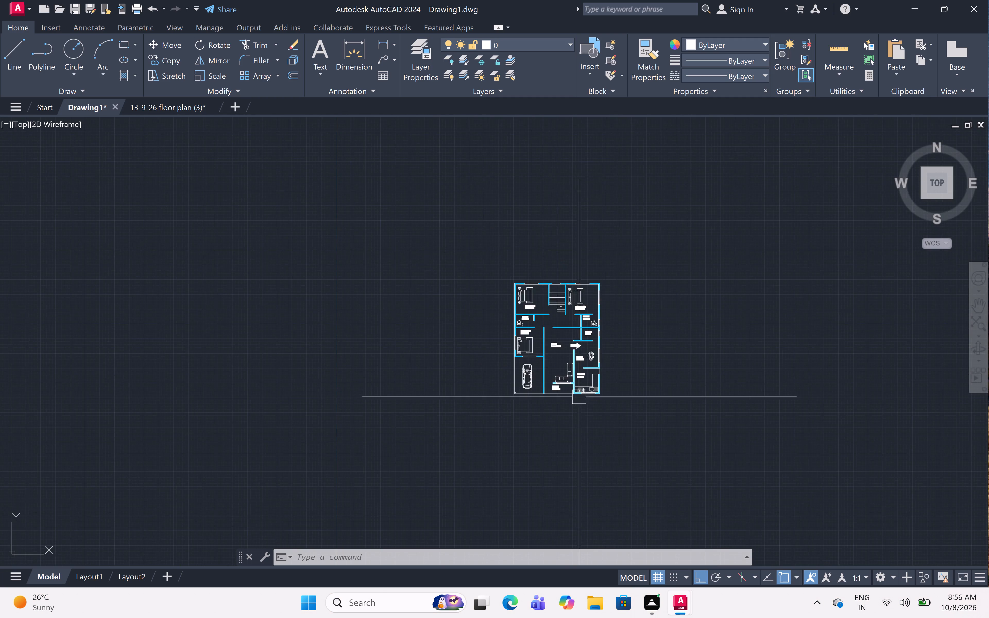
scroll(561, 385, up, 2)
scroll(490, 385, up, 1)
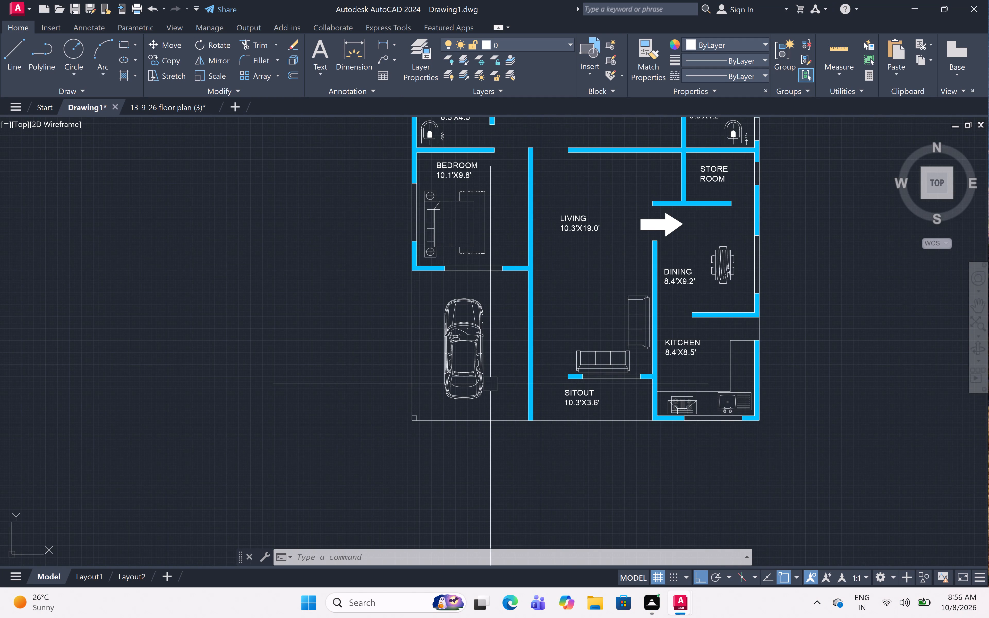
scroll(506, 359, up, 2)
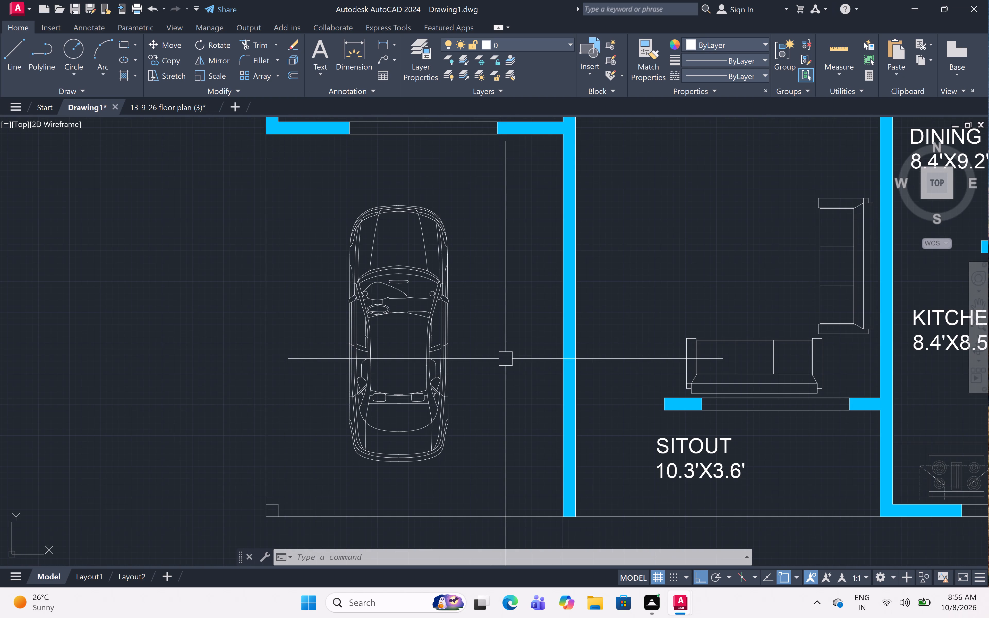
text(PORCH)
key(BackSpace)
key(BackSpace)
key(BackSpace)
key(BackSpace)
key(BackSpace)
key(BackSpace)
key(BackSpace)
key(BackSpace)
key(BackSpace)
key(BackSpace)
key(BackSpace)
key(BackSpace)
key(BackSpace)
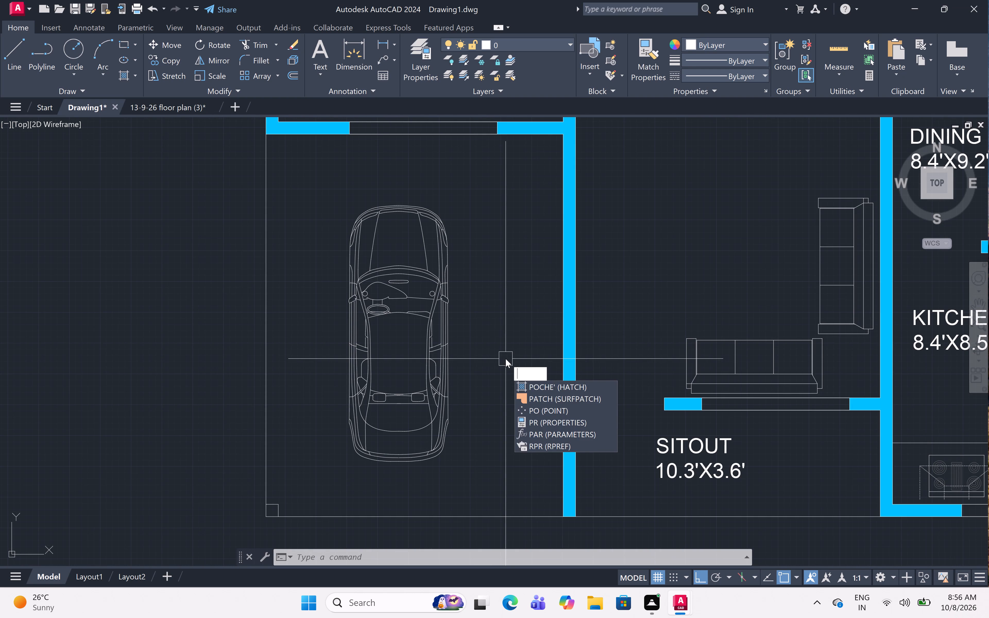
Add the 6" multiline text label PORCH between the car and the living room wall.
text(MT)
key(space)
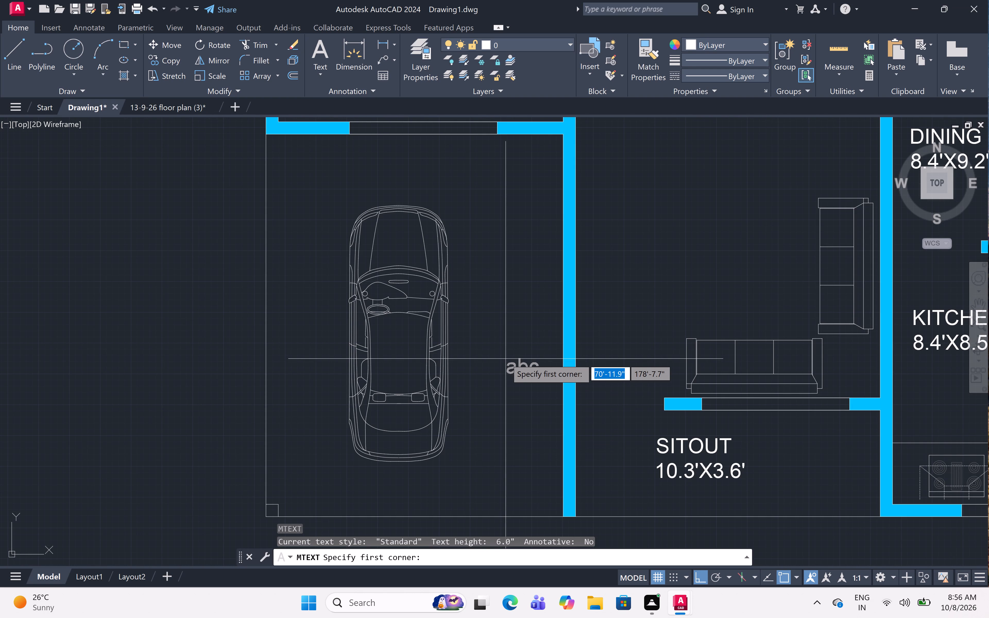
click(480, 334)
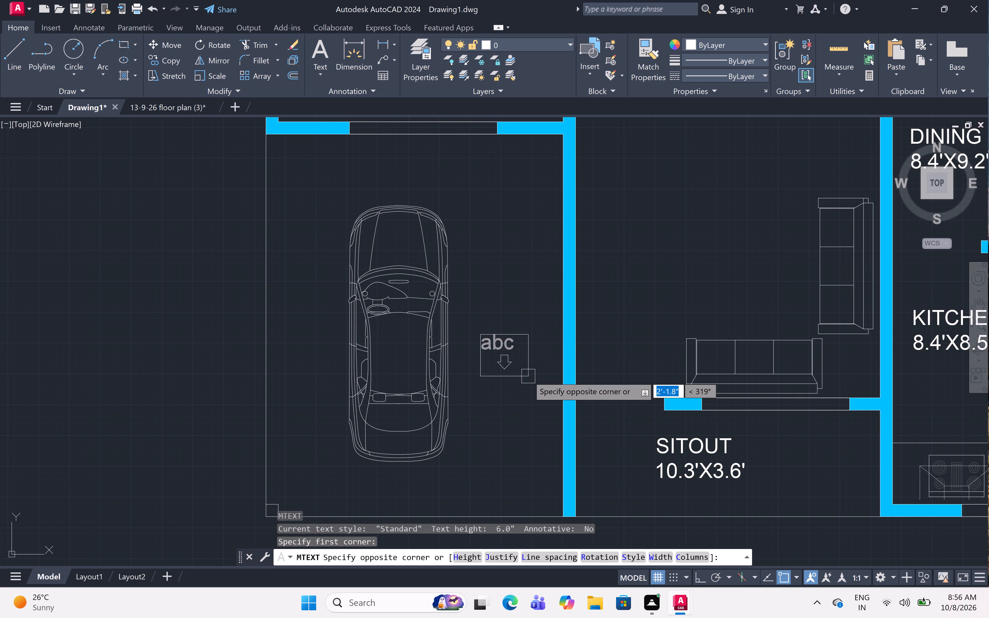
click(544, 372)
text(PORCH)
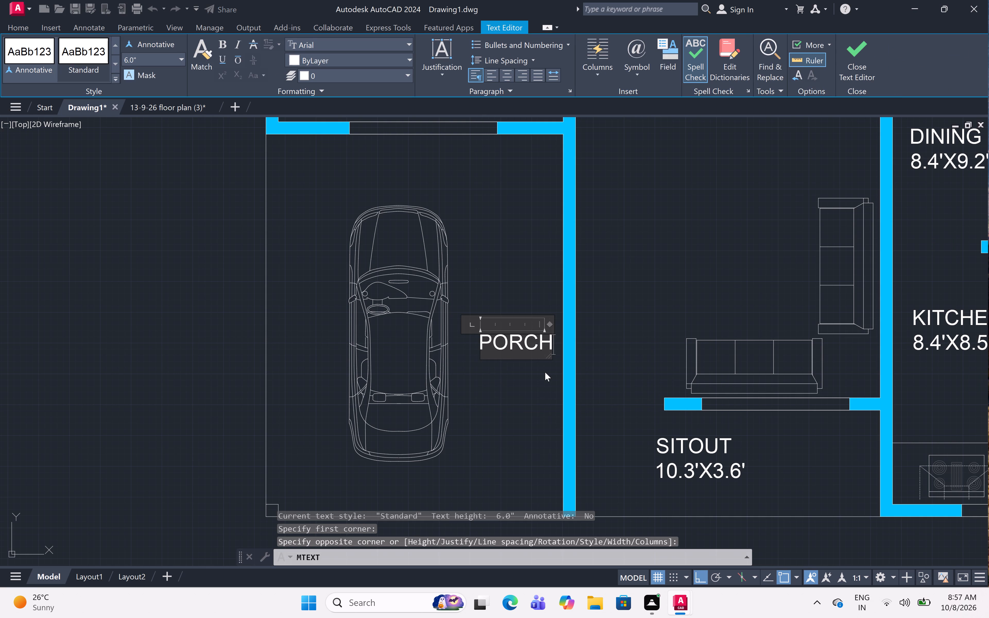
click(477, 370)
Move the PORCH label slightly west so it sits clear of the living room wall.
click(502, 338)
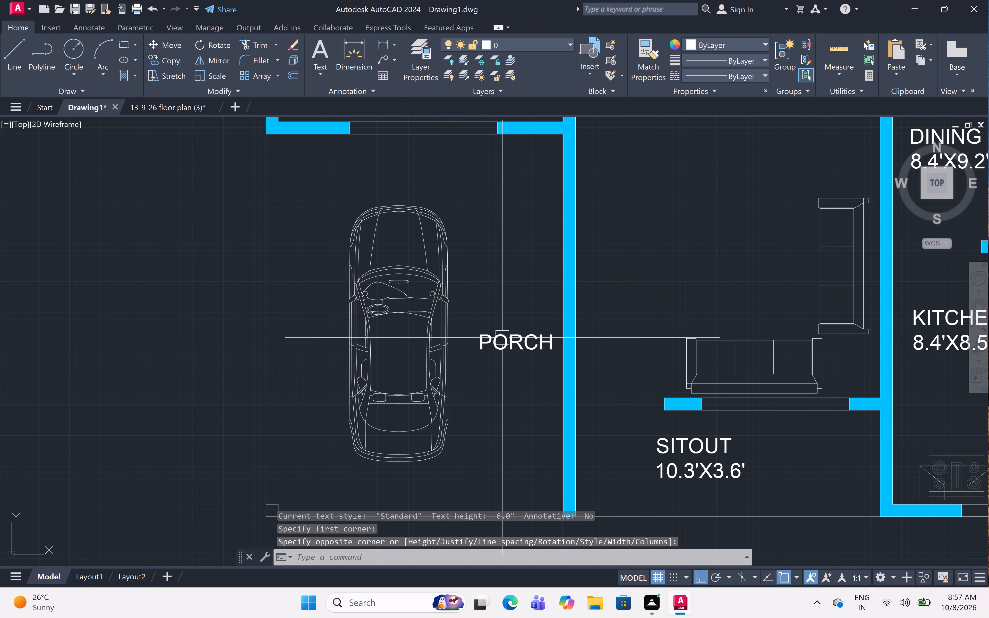
text(M)
key(space)
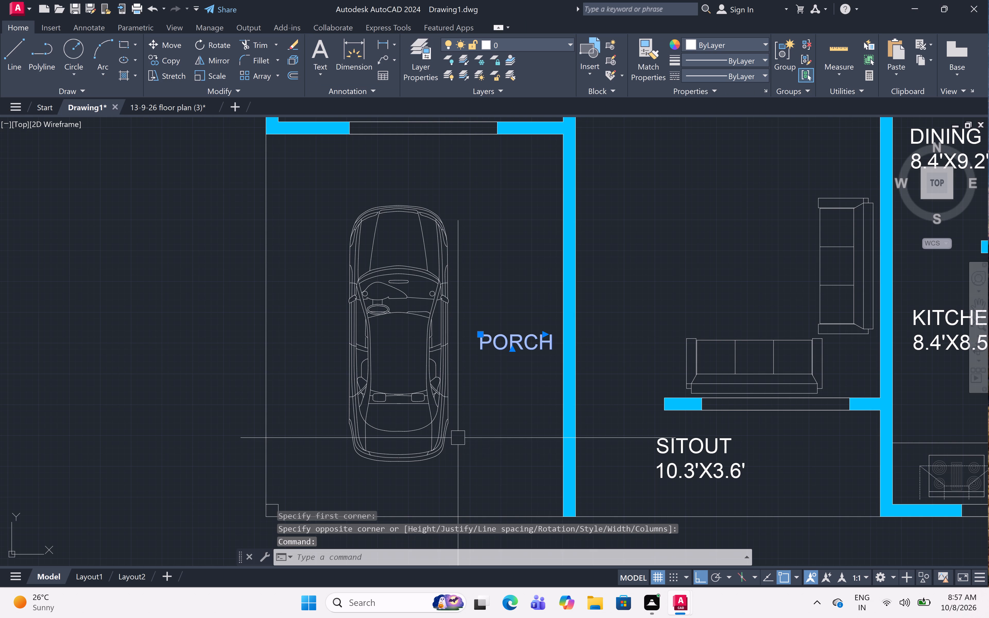
click(515, 341)
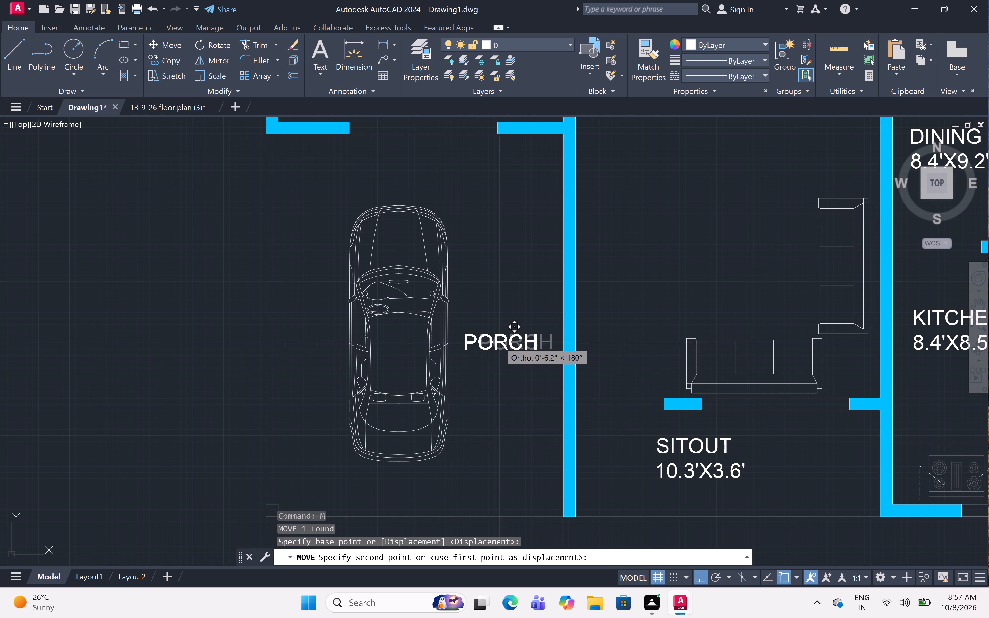
scroll(500, 342, up, 5)
click(507, 343)
Modify the Standard dimension style's primary units to Engineering format with 0'-0.0" precision.
scroll(507, 343, down, 7)
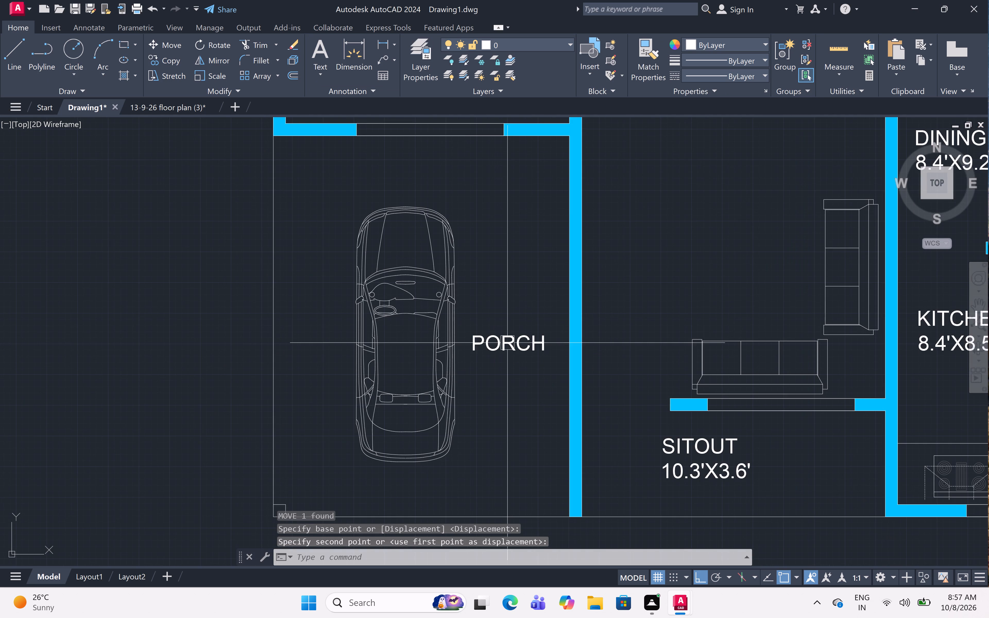
scroll(507, 343, down, 7)
scroll(518, 333, up, 2)
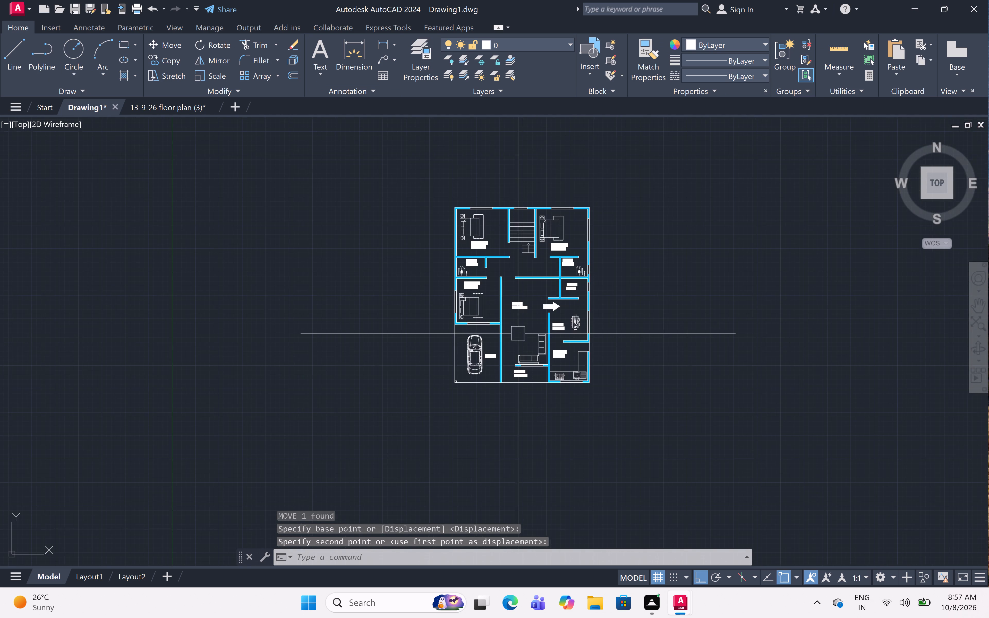
middle_drag(518, 333, 522, 360)
scroll(522, 360, up, 1)
middle_drag(522, 359, 525, 374)
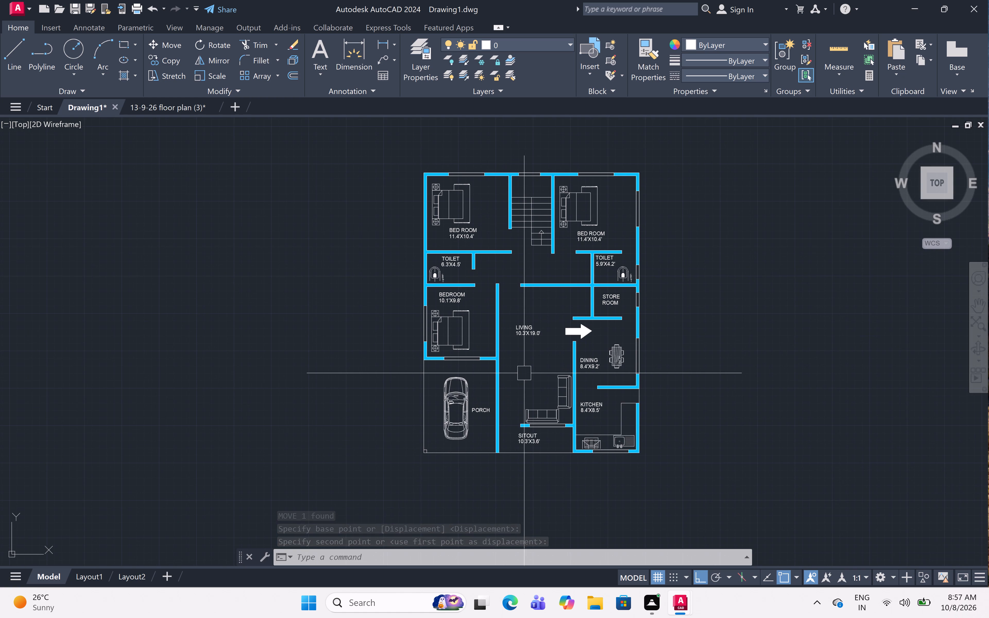
text(DIMS)
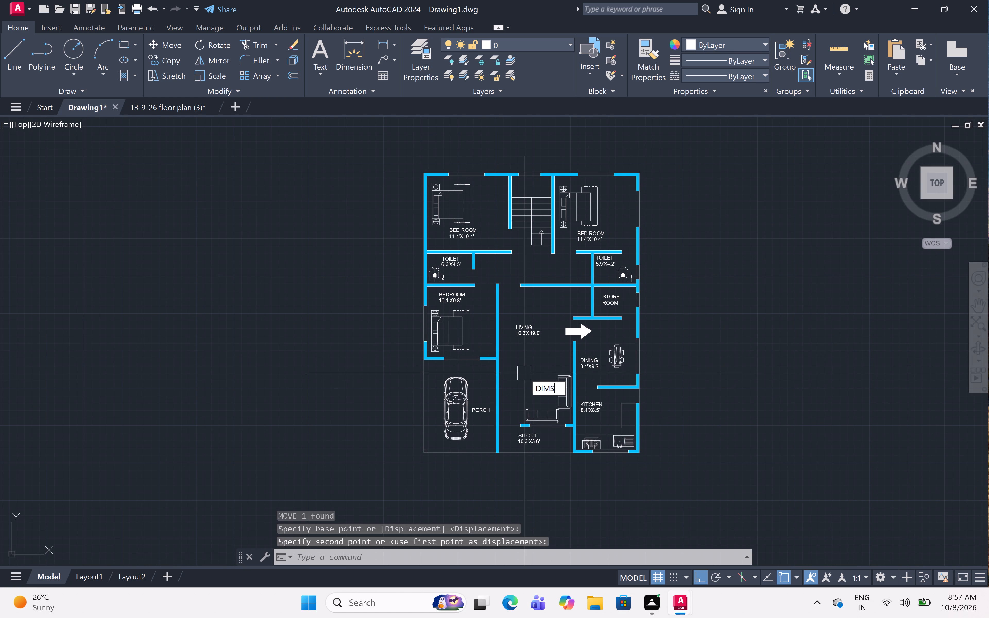
key(space)
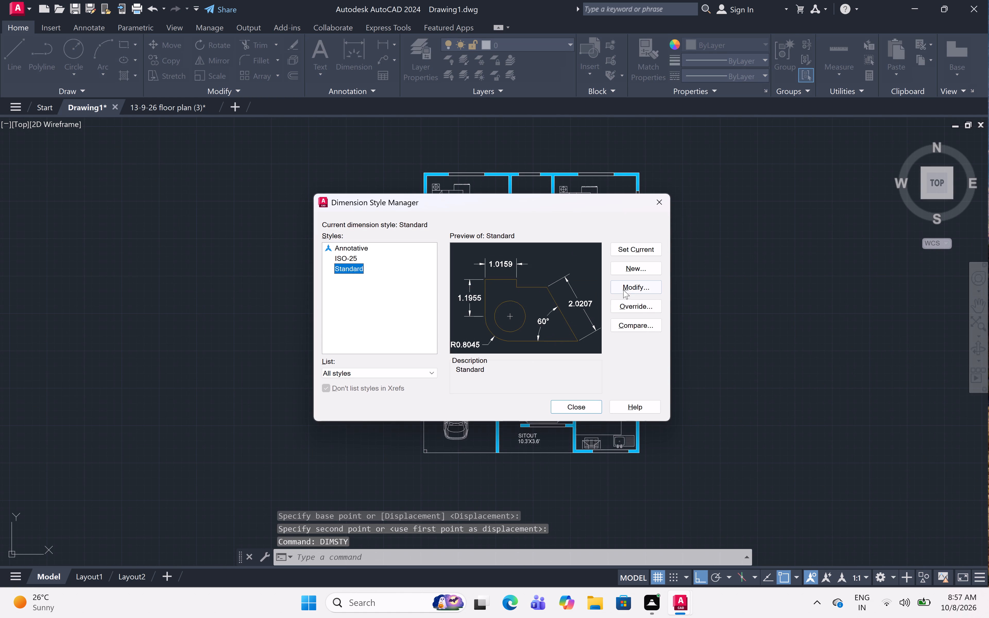
click(631, 289)
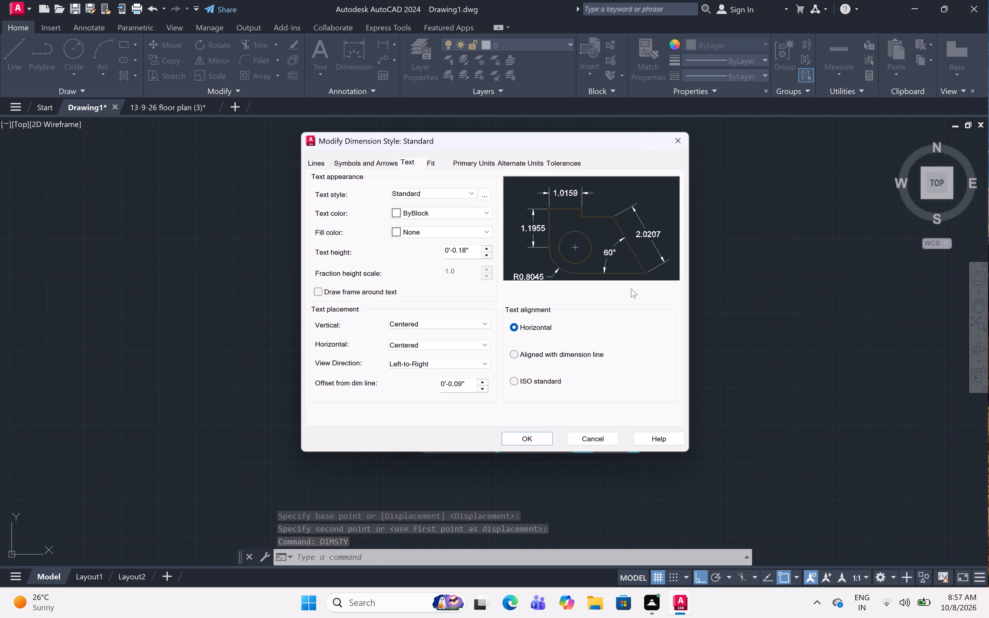
click(477, 162)
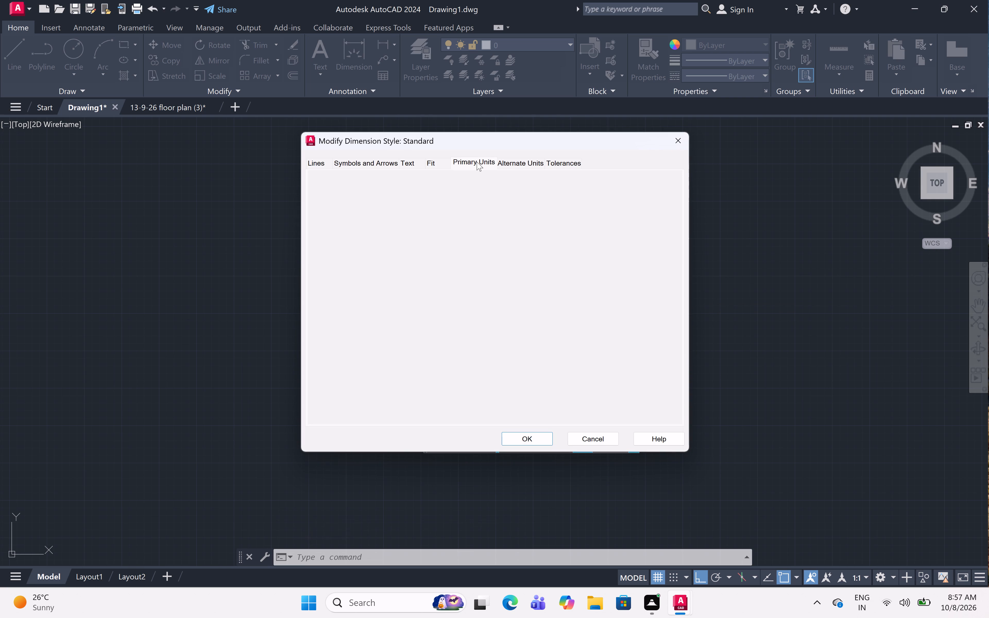
click(466, 184)
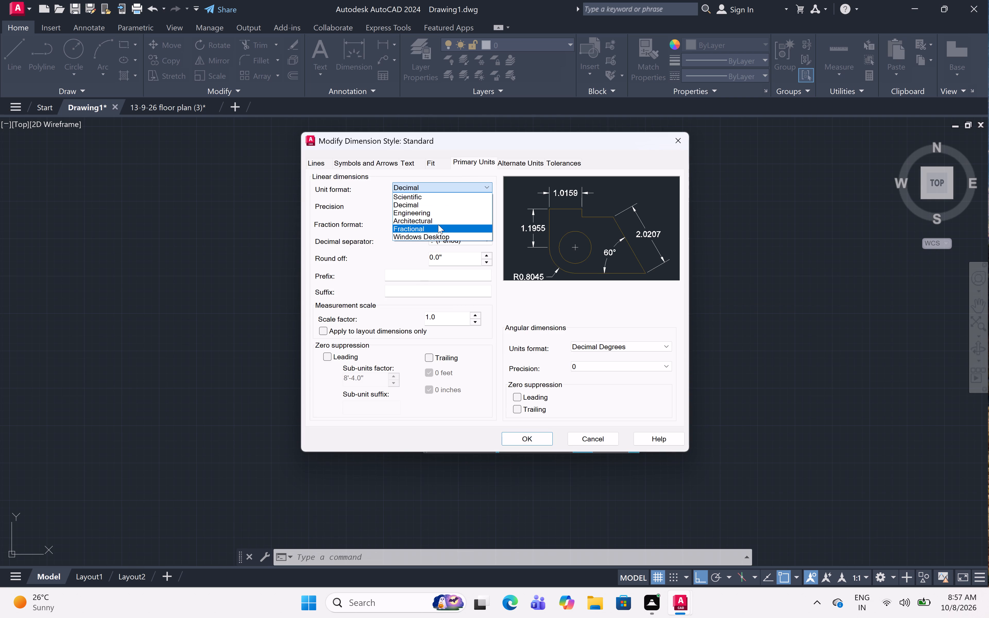
click(446, 212)
click(461, 203)
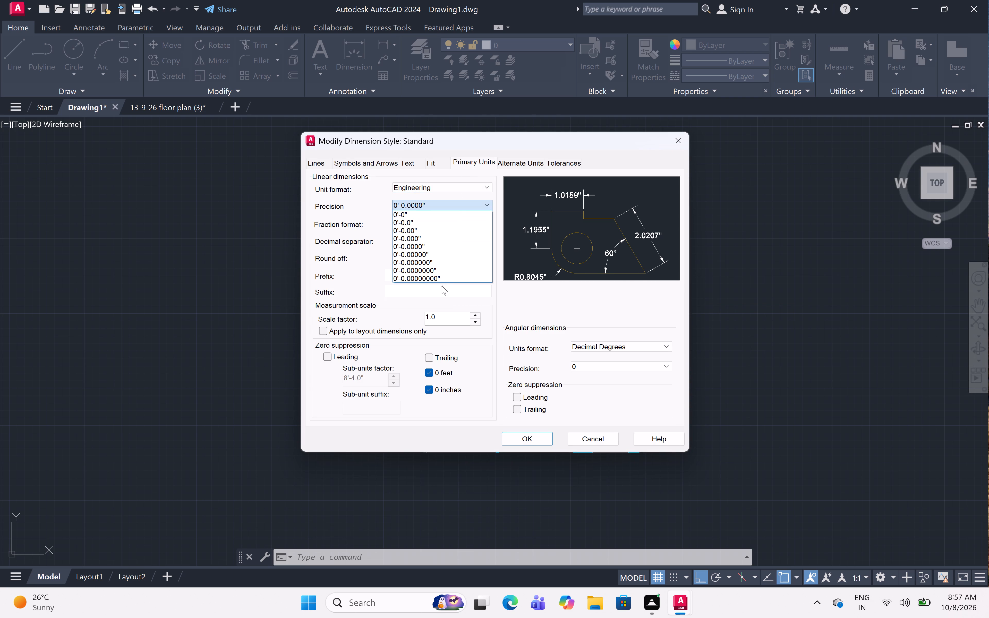
click(460, 219)
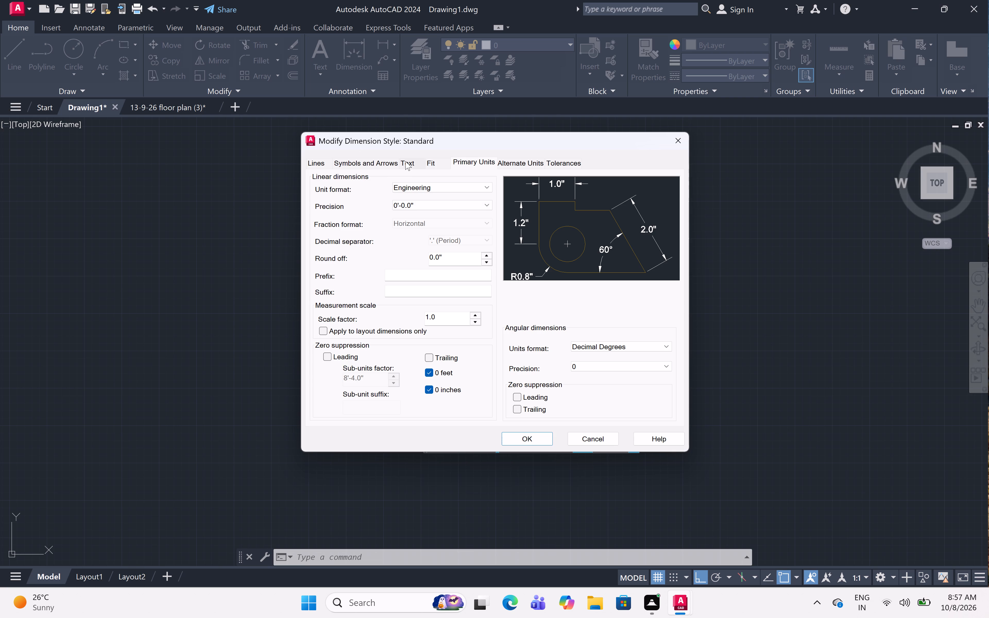
Set the Standard dimension style's text height to 6".
click(405, 161)
click(472, 248)
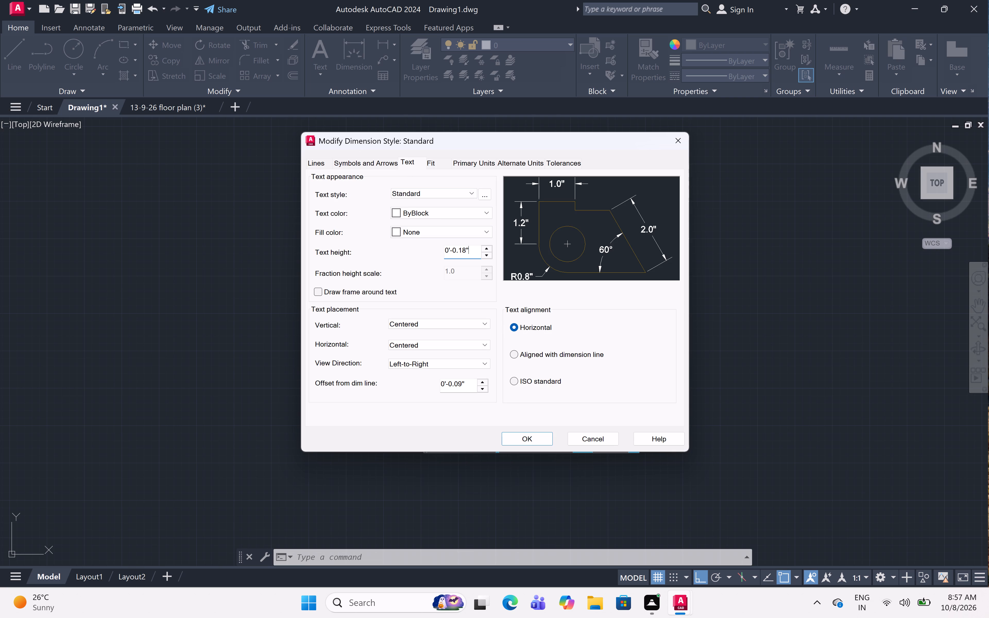
key(BackSpace)
key(BackSpace)
key(BackSpace)
key(BackSpace)
key(BackSpace)
key(BackSpace)
key(BackSpace)
key(BackSpace)
key(BackSpace)
key(BackSpace)
key(BackSpace)
key(BackSpace)
key(BackSpace)
key(BackSpace)
key(BackSpace)
key(BackSpace)
key(BackSpace)
key(BackSpace)
key(BackSpace)
key(BackSpace)
key(6)
key(shift+quotedbl)
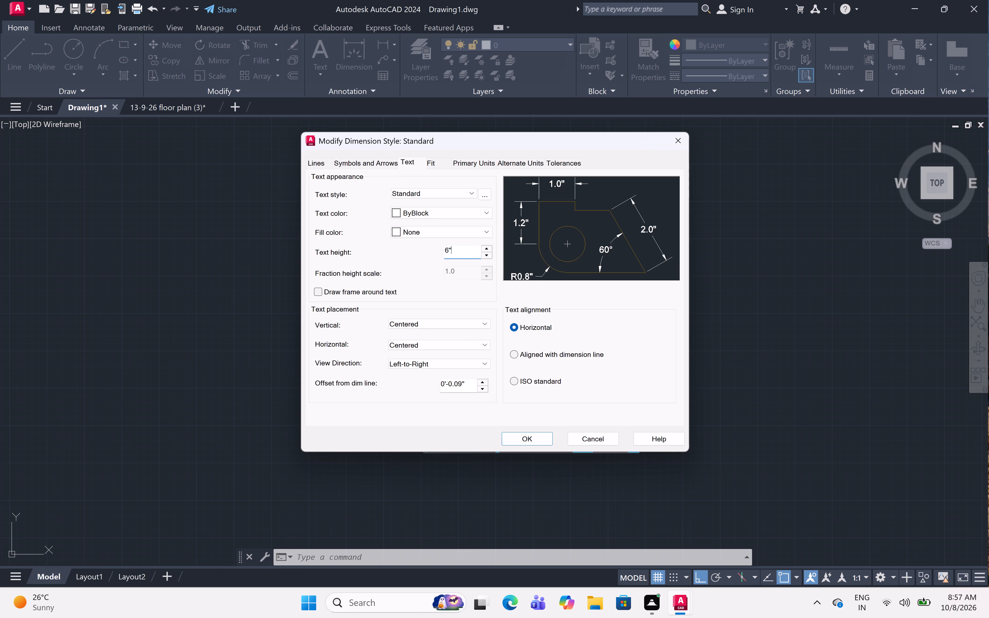
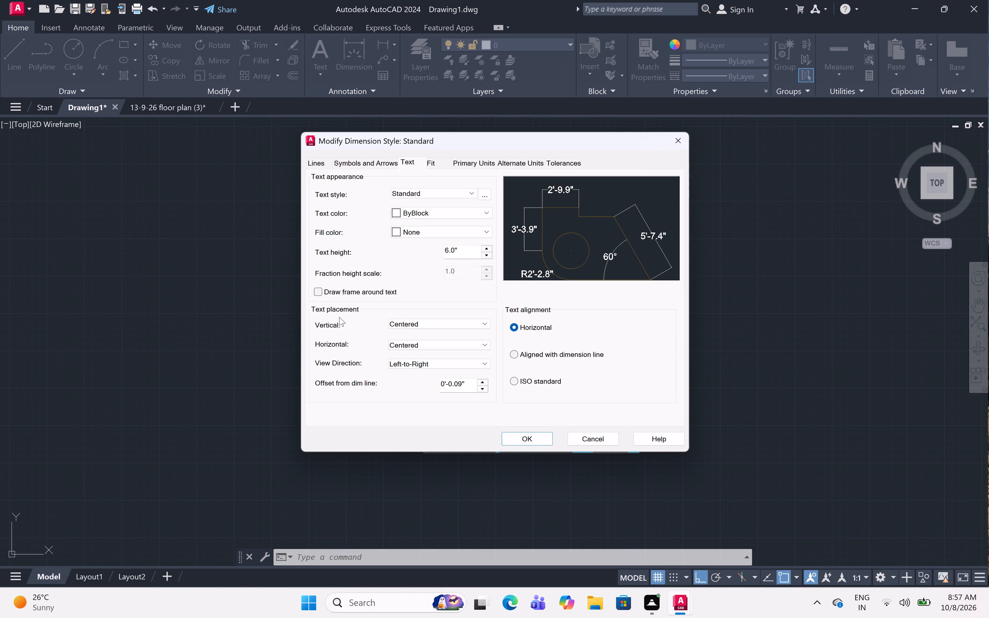
Apply the modified text settings of the Standard dimension style and make Standard the current dimension style.
click(523, 433)
click(625, 249)
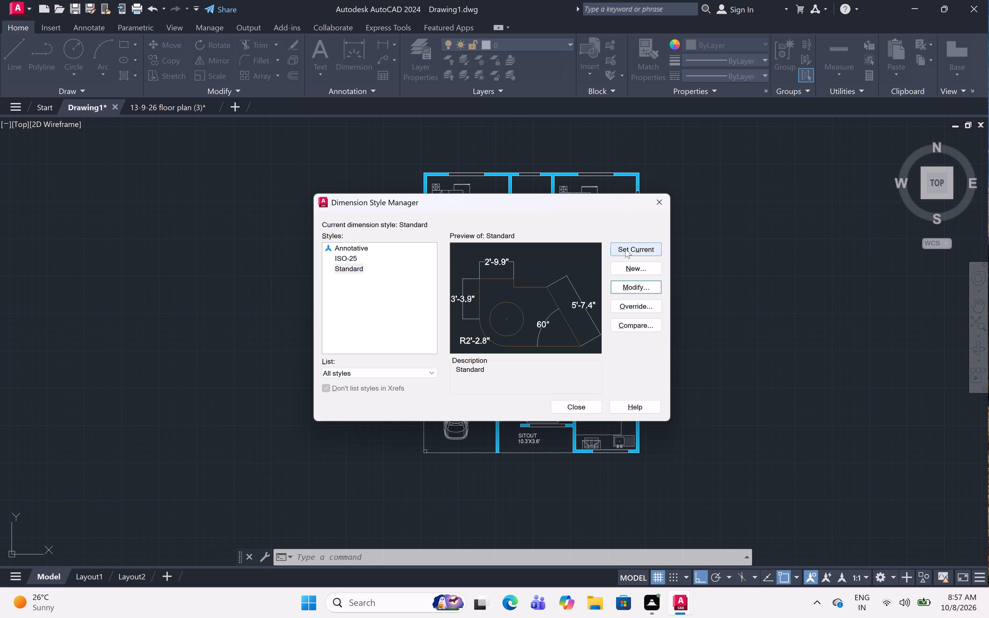
click(580, 402)
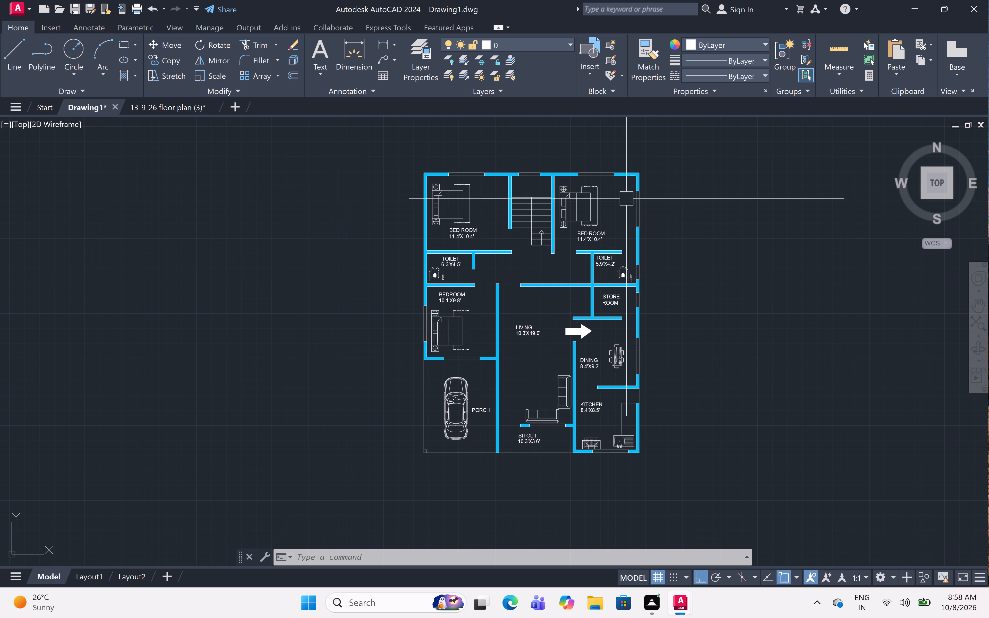
Add a linear dimension for the floor plan's overall width between its outer top corners, placed just above the top wall.
middle_drag(664, 157, 659, 177)
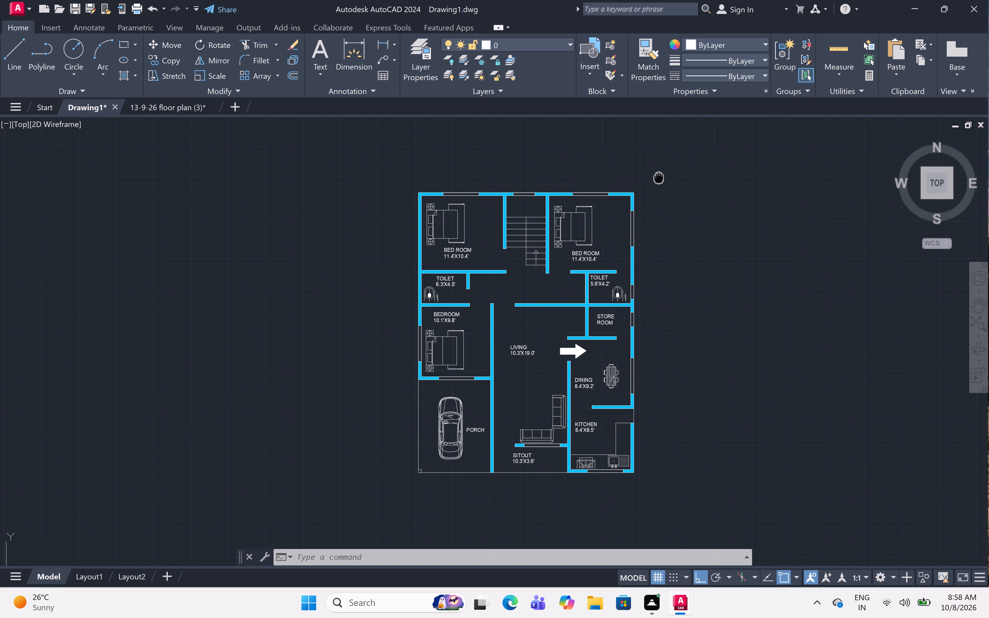
middle_drag(659, 177, 659, 178)
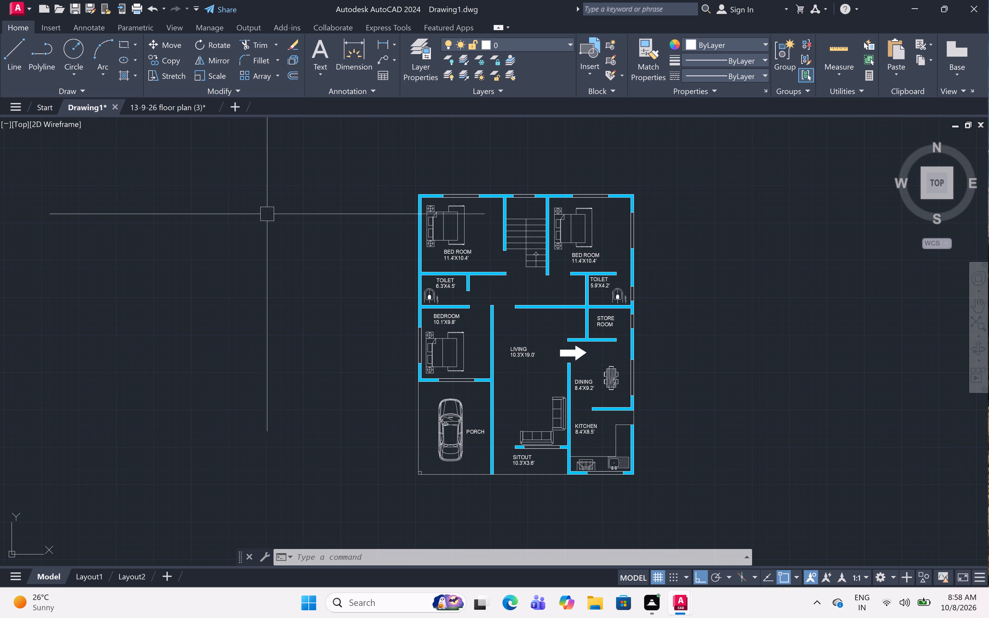
click(384, 42)
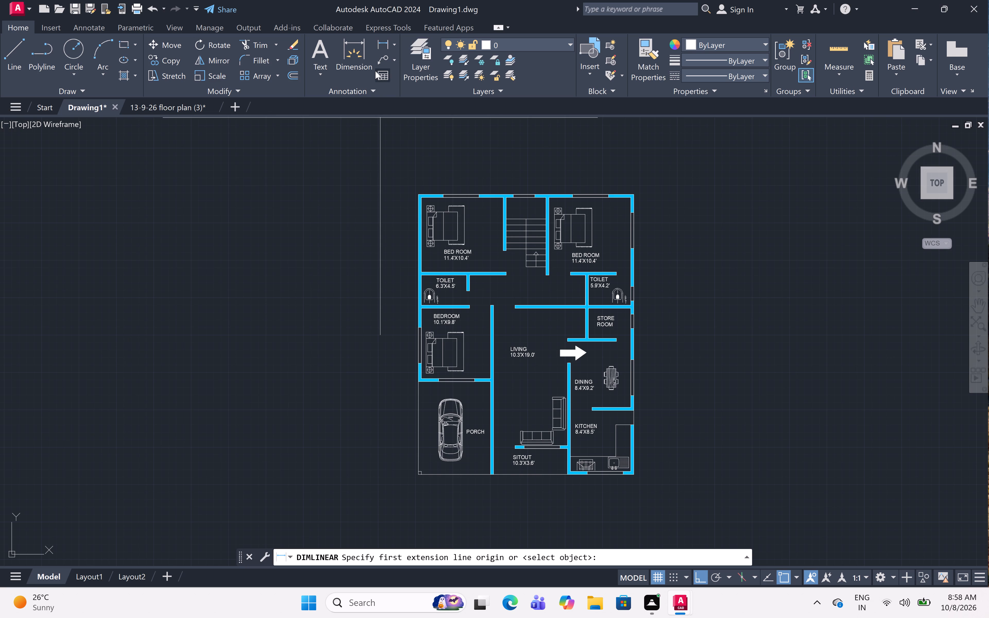
click(391, 41)
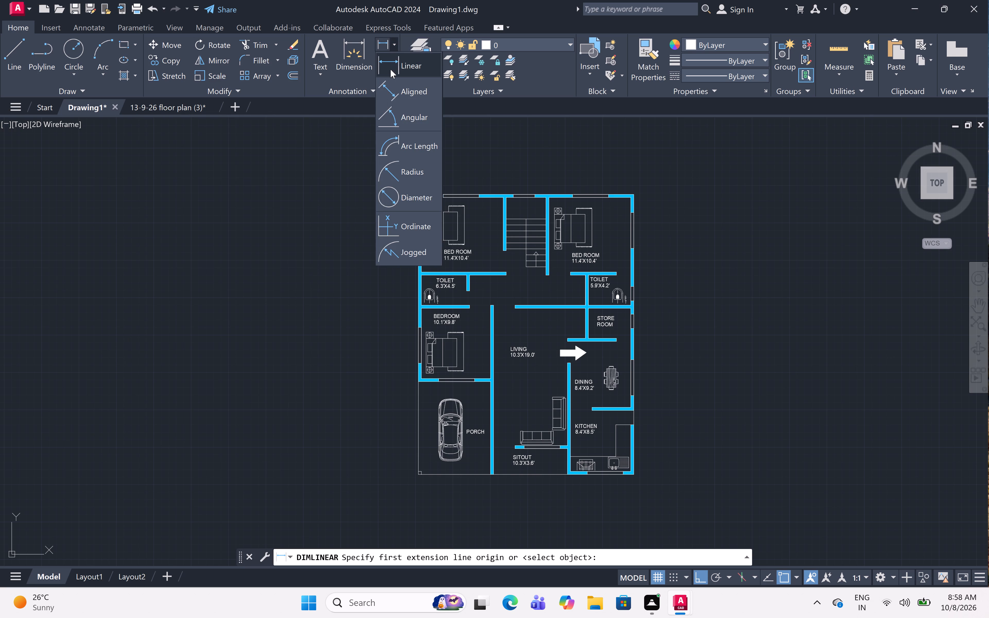
click(397, 62)
scroll(549, 151, up, 2)
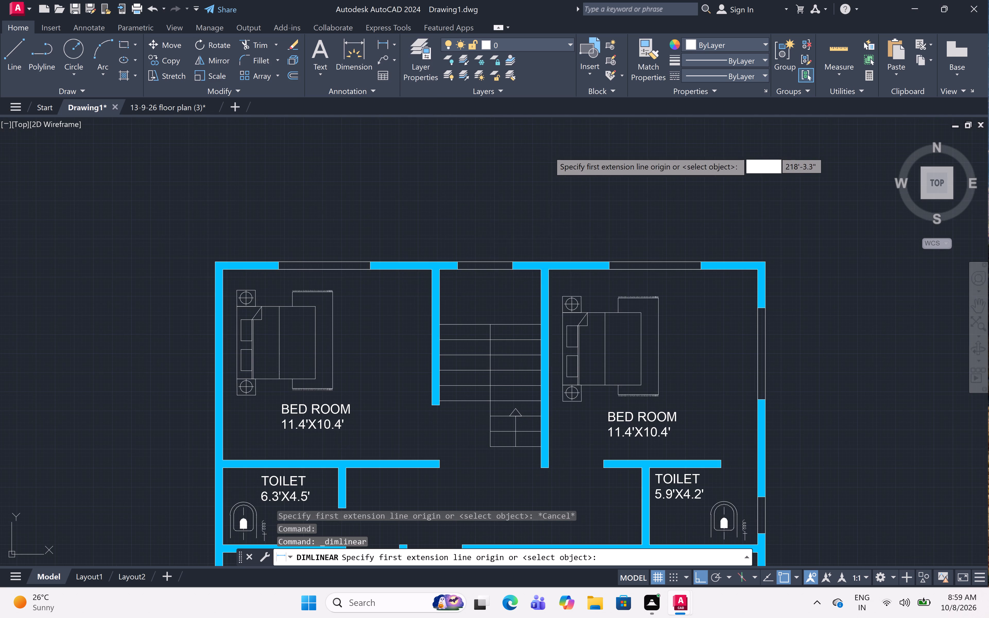
click(216, 262)
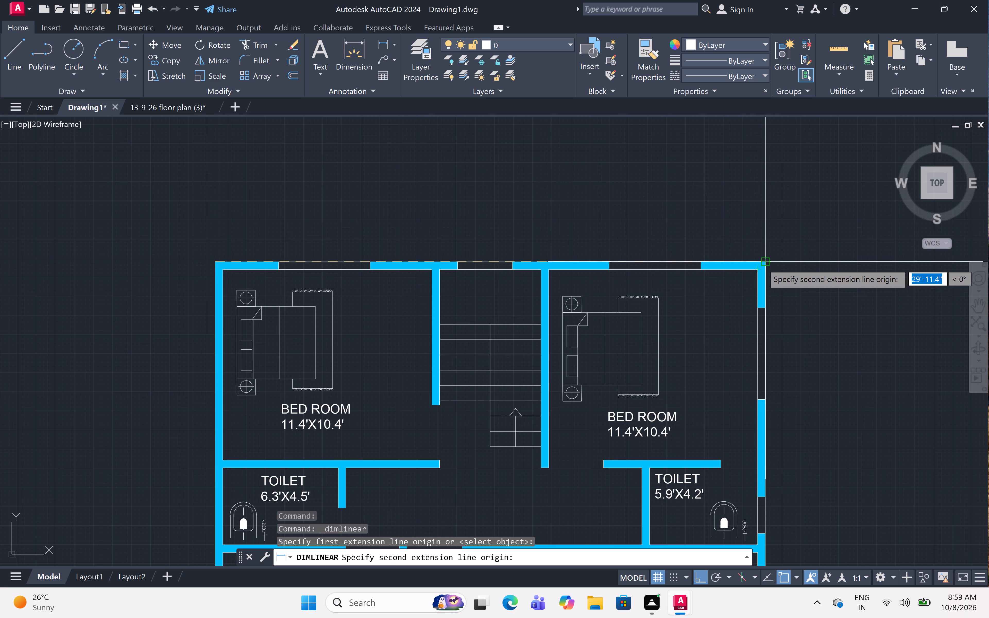
click(764, 263)
click(758, 238)
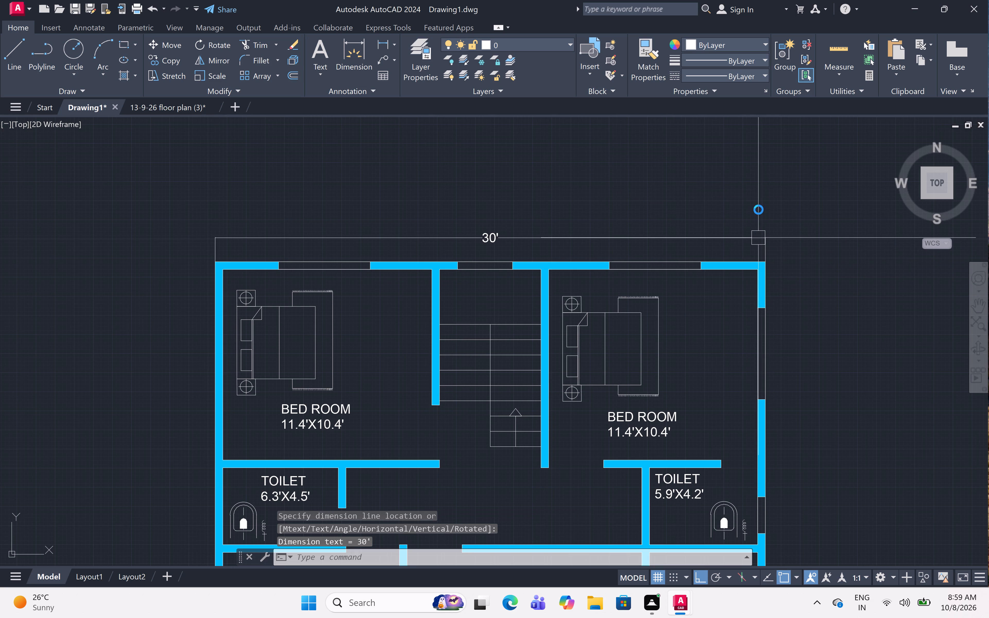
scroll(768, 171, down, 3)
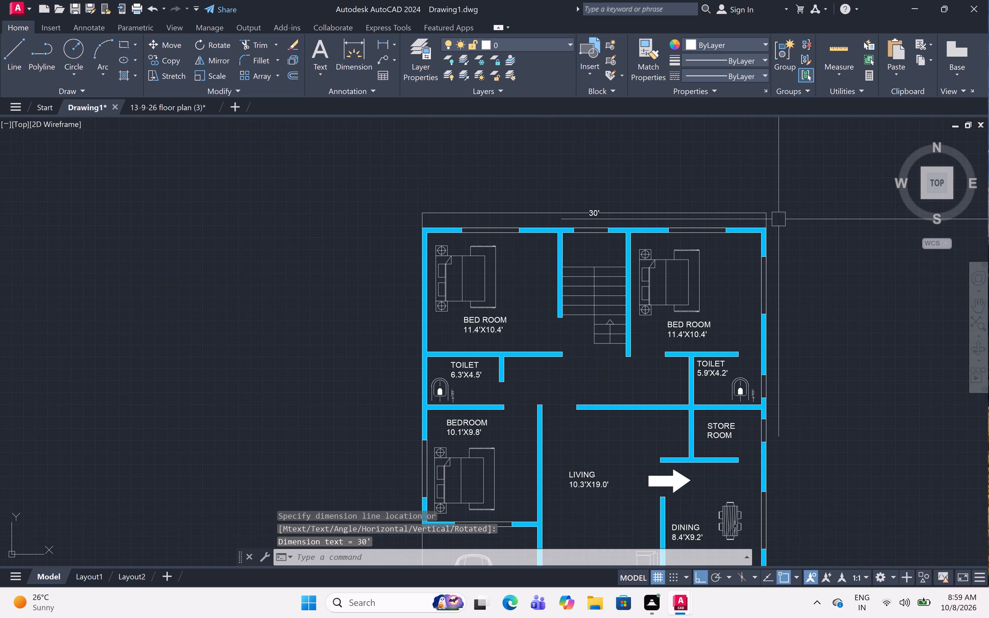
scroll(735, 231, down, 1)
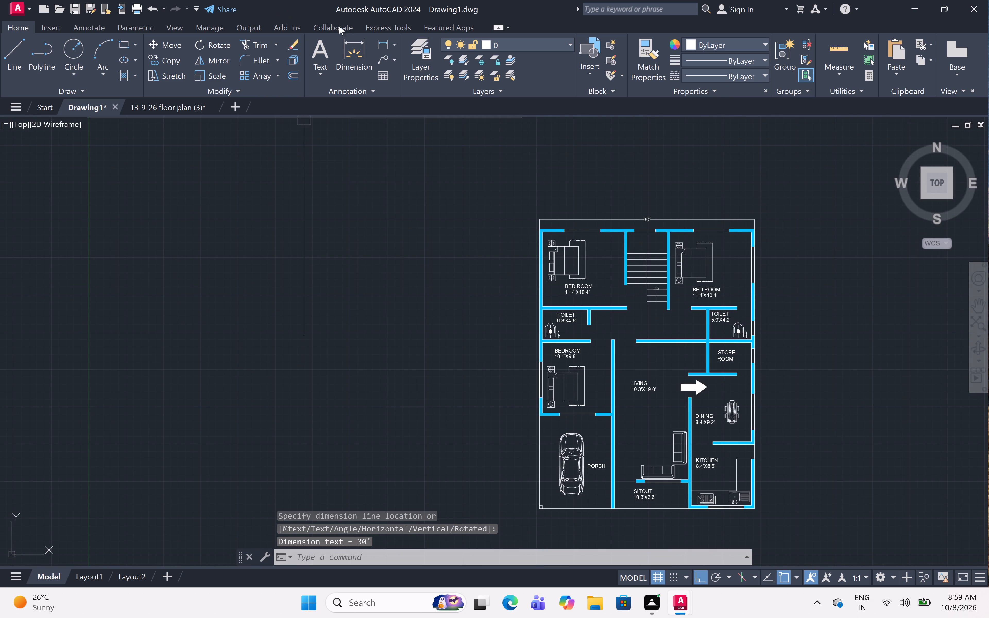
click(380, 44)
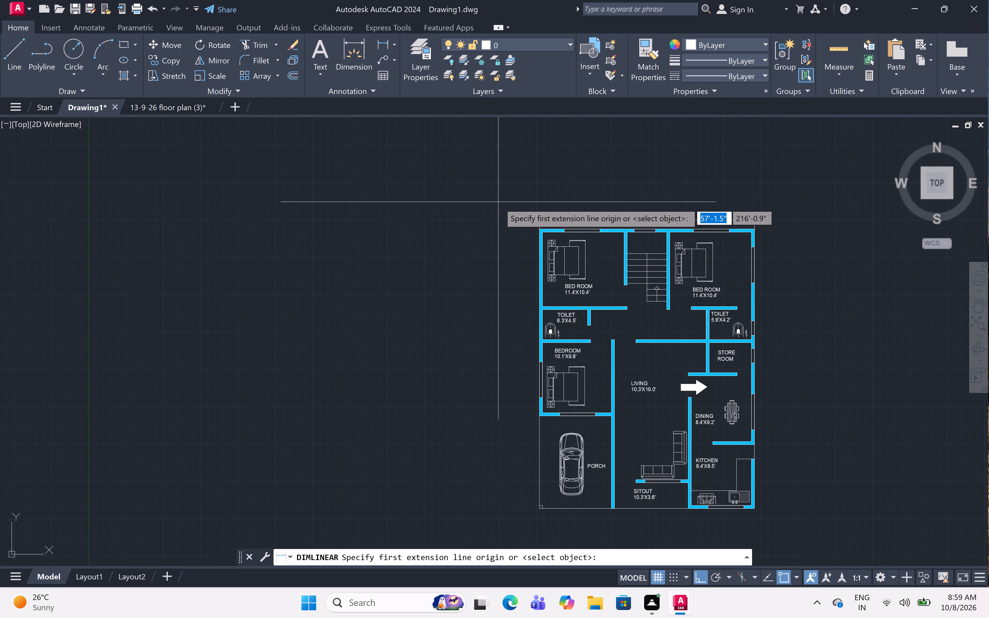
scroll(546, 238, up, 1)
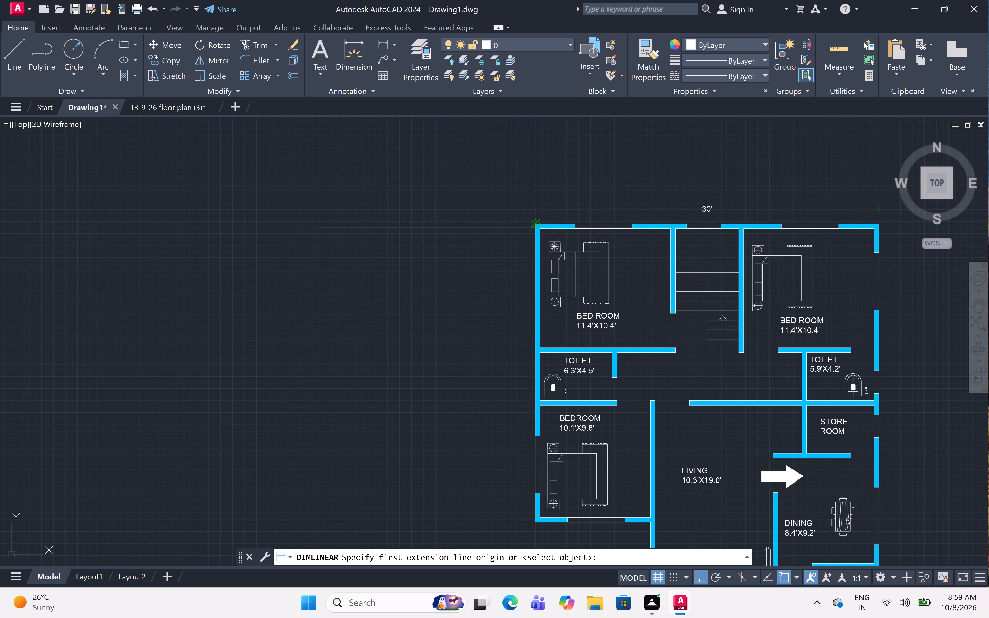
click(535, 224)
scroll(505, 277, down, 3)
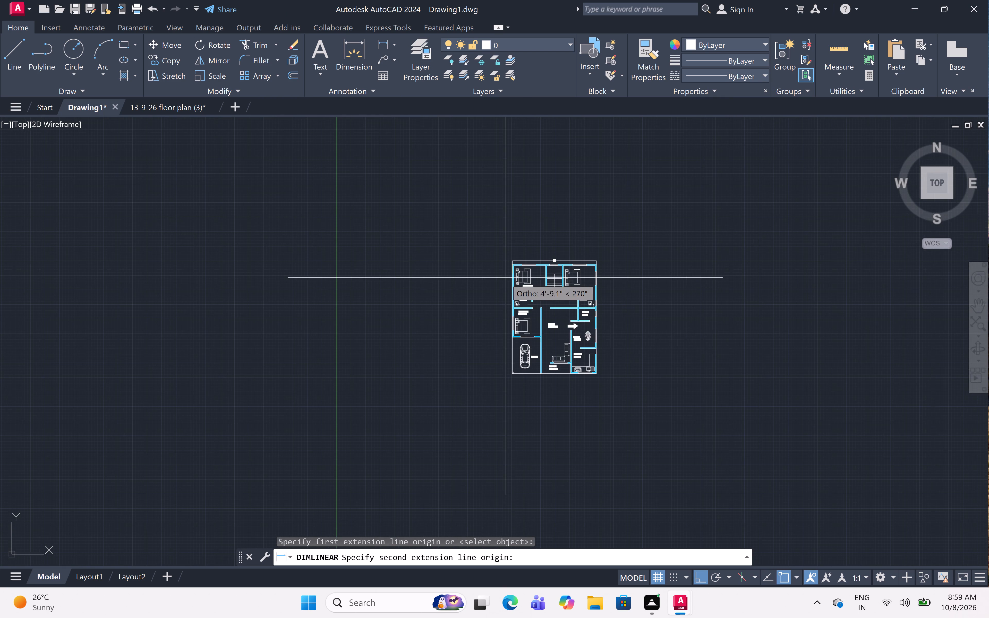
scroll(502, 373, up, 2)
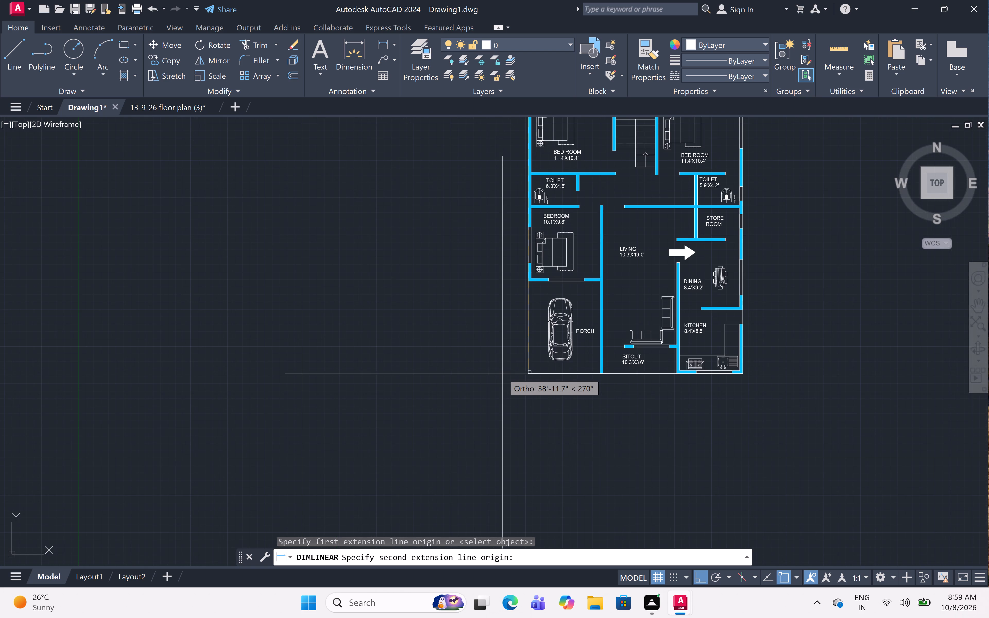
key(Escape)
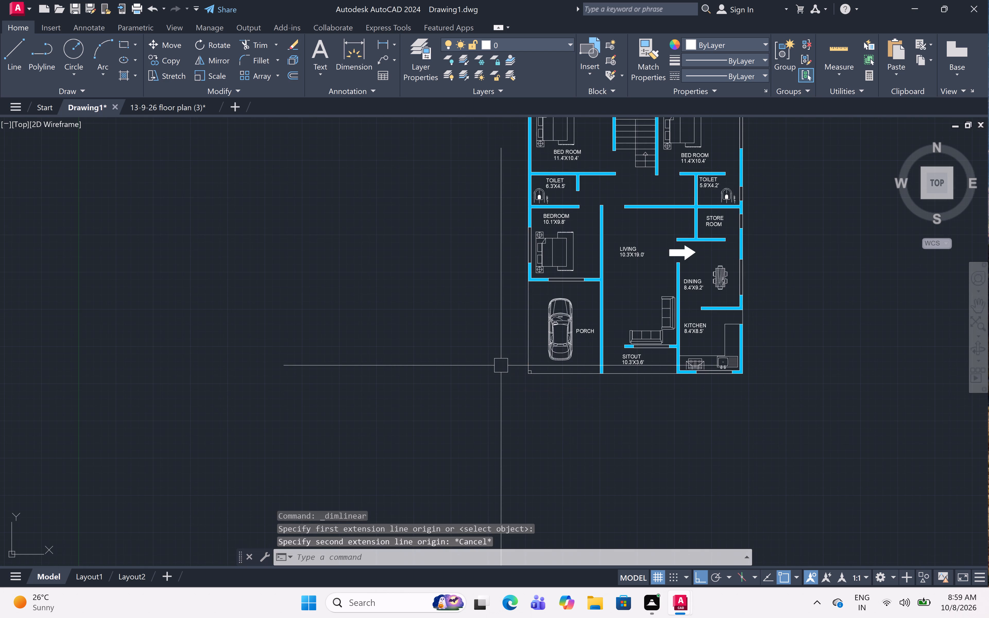
Add a vertical linear dimension from the plan's outer top-right corner to the kitchen's outer bottom-right corner, placed just outside the right wall.
key(space)
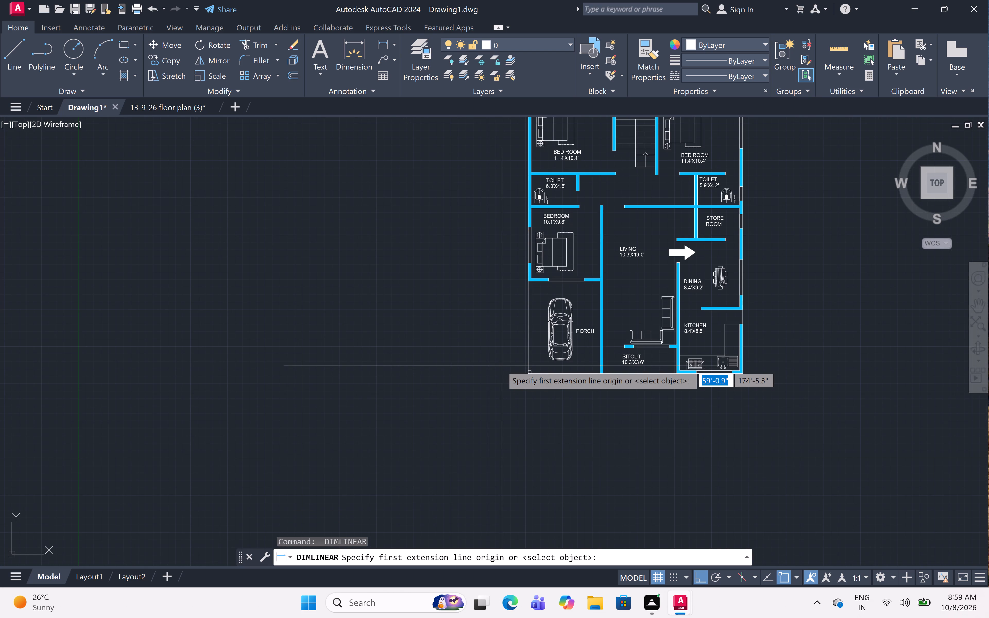
scroll(499, 359, down, 2)
scroll(594, 294, up, 1)
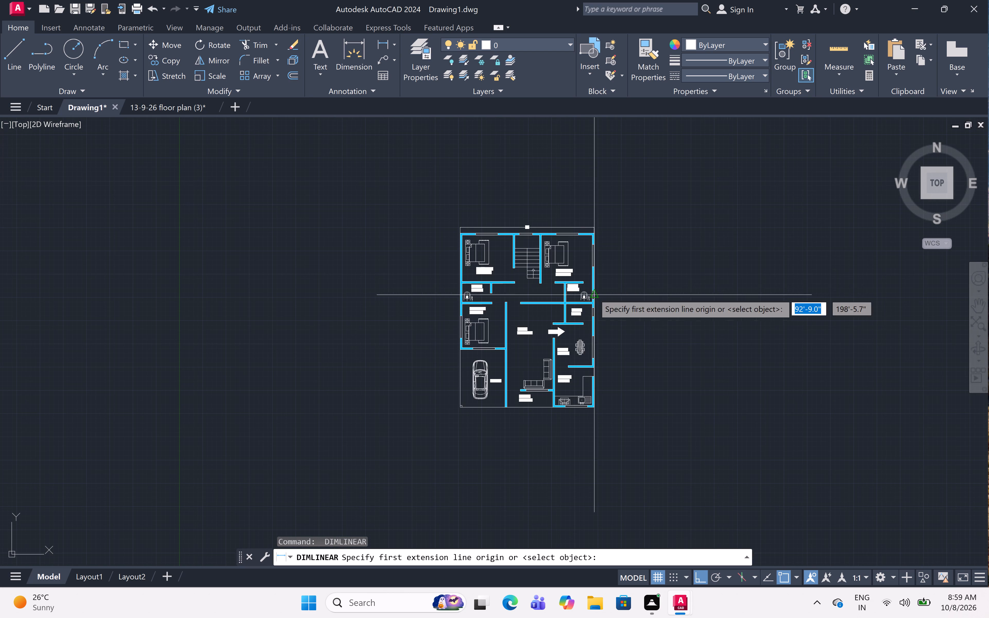
scroll(599, 238, up, 2)
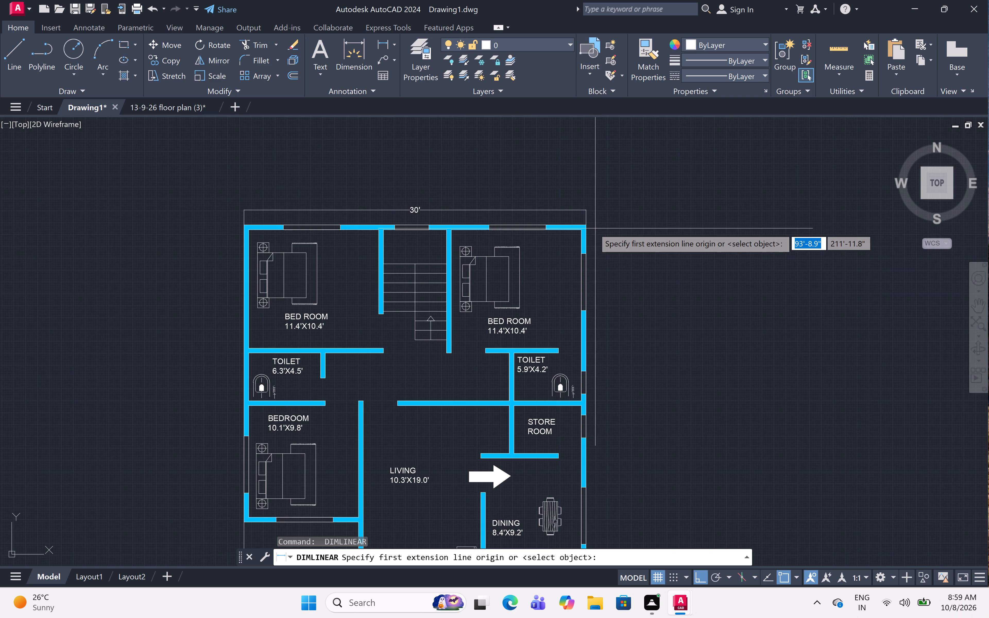
click(587, 225)
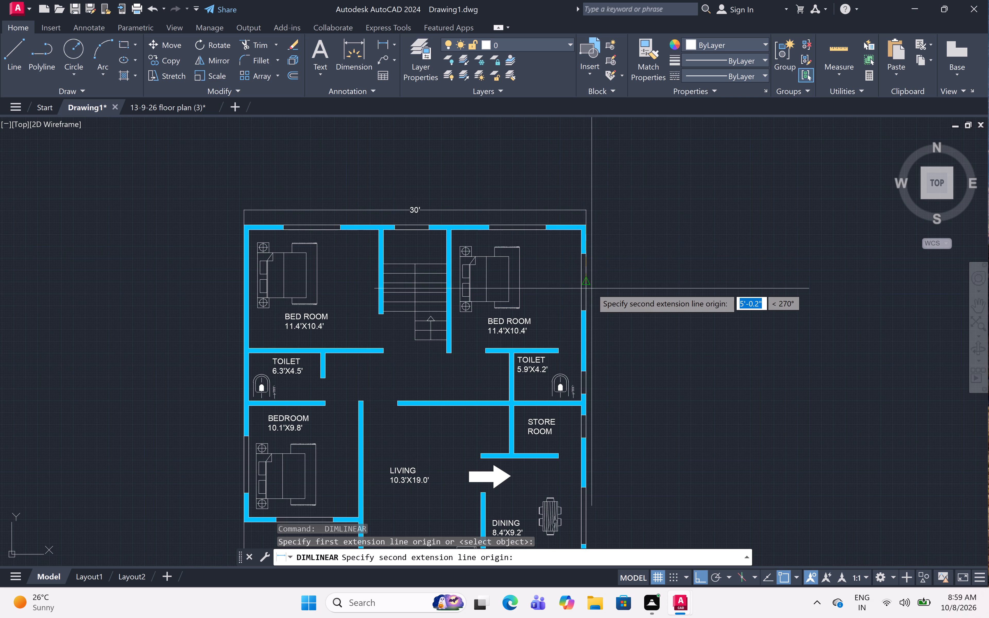
scroll(592, 288, down, 3)
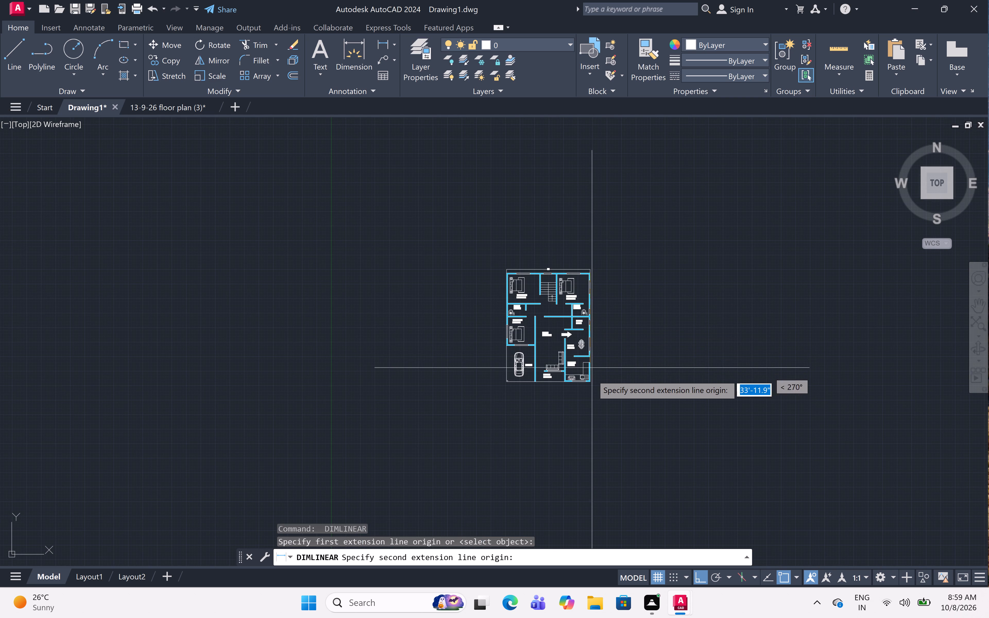
scroll(592, 380, up, 6)
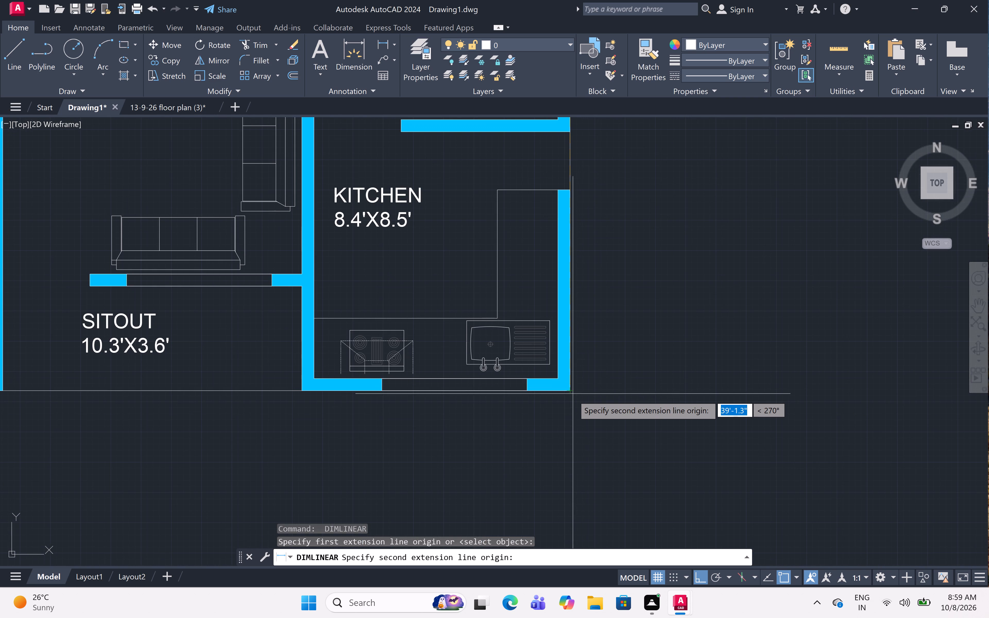
click(571, 393)
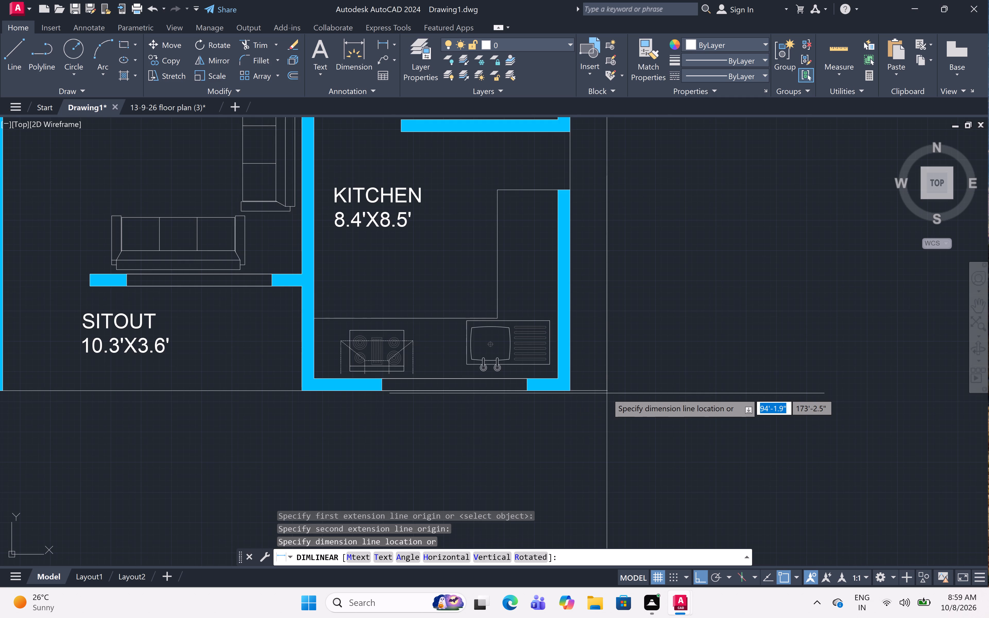
scroll(607, 393, down, 2)
click(612, 391)
Override the text of the vertical overall dimension beside the right wall with 40'.
middle_drag(635, 266, 640, 293)
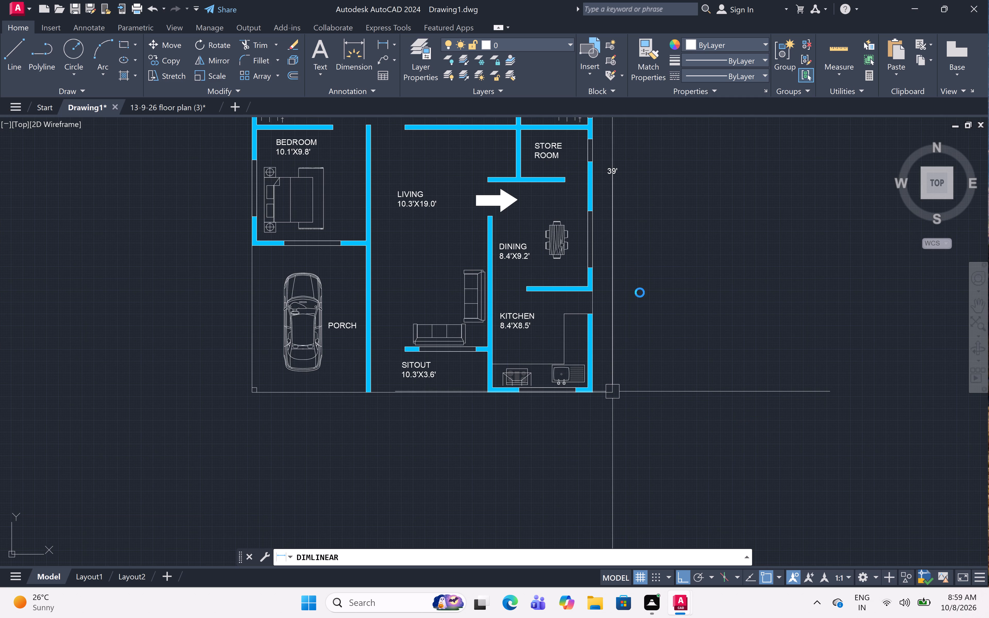
middle_drag(640, 293, 647, 359)
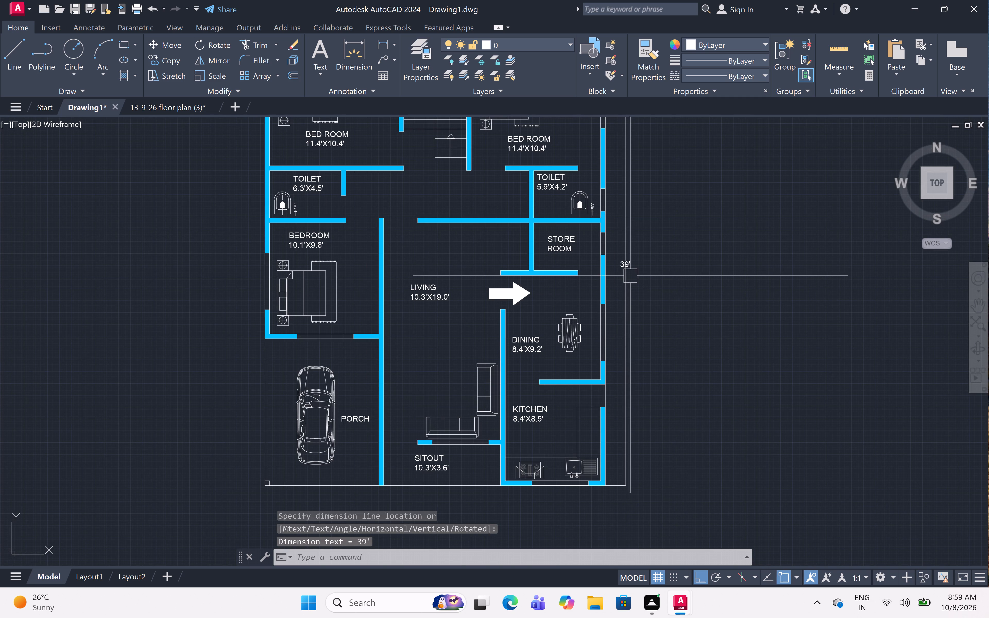
scroll(629, 264, up, 4)
double_click(624, 261)
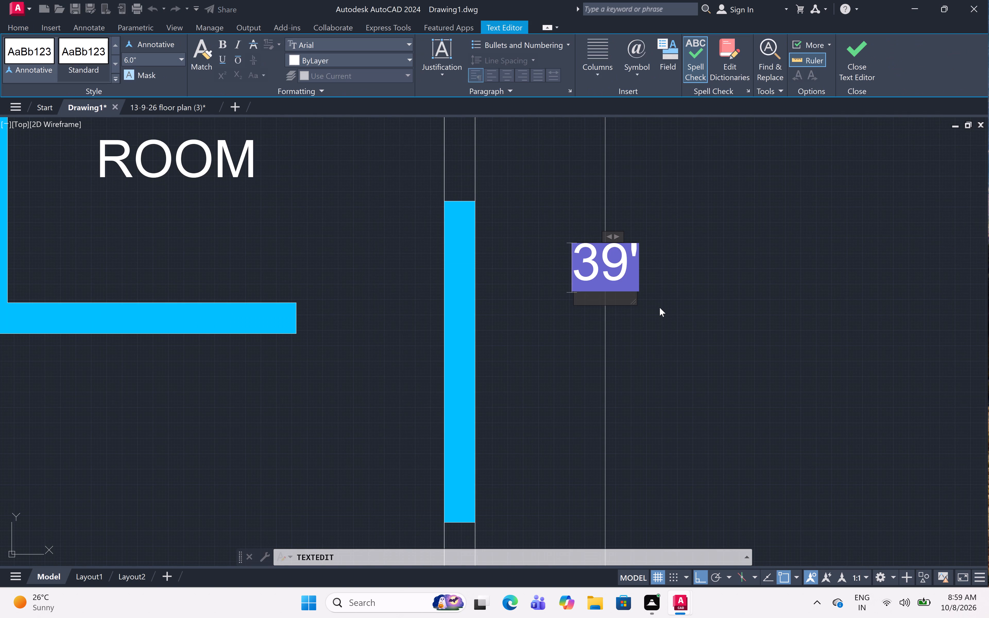
click(629, 265)
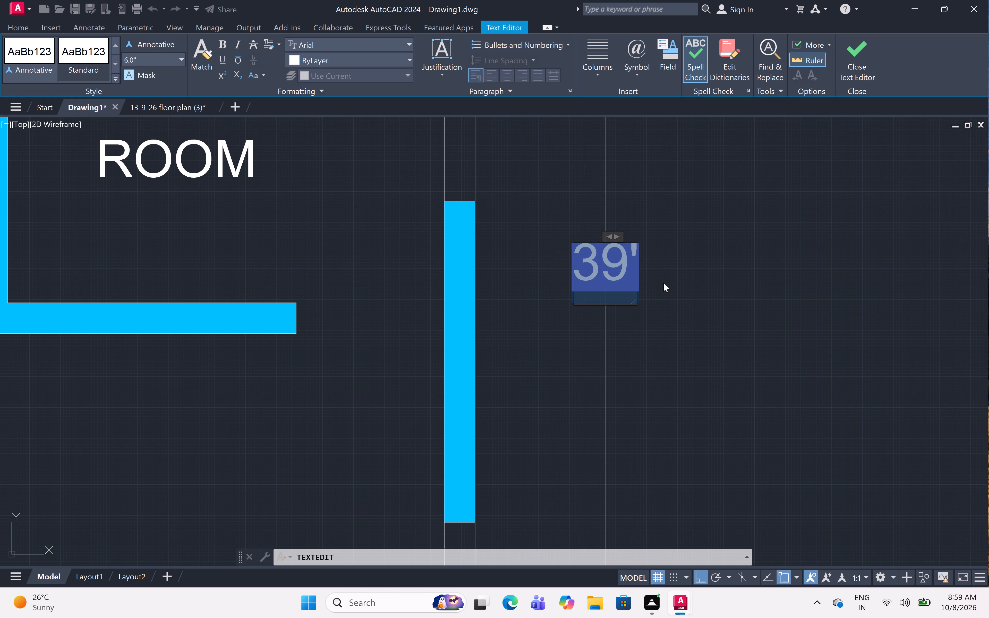
key(BackSpace)
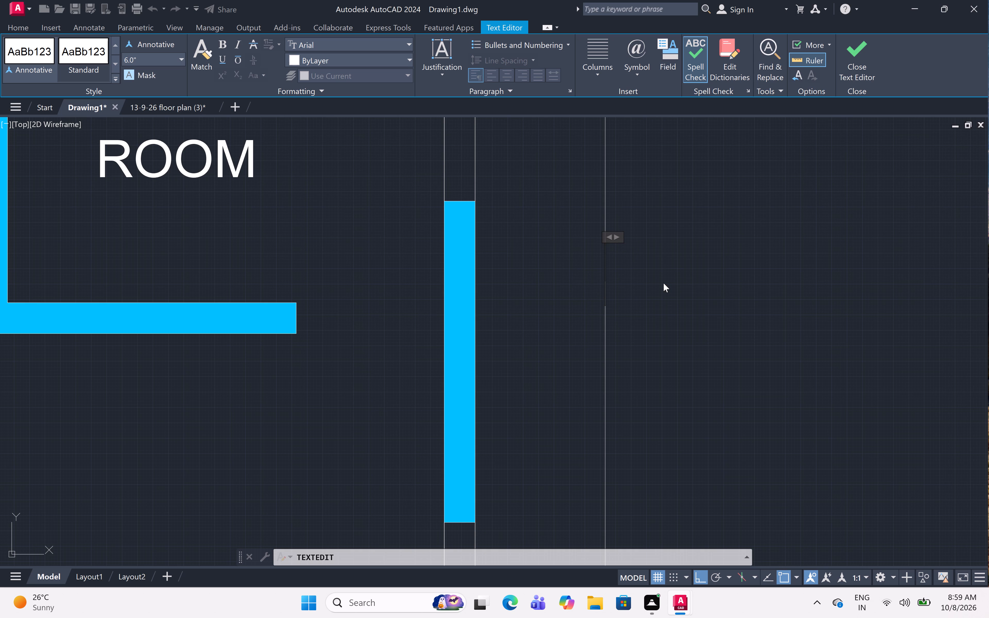
key(4)
key(0)
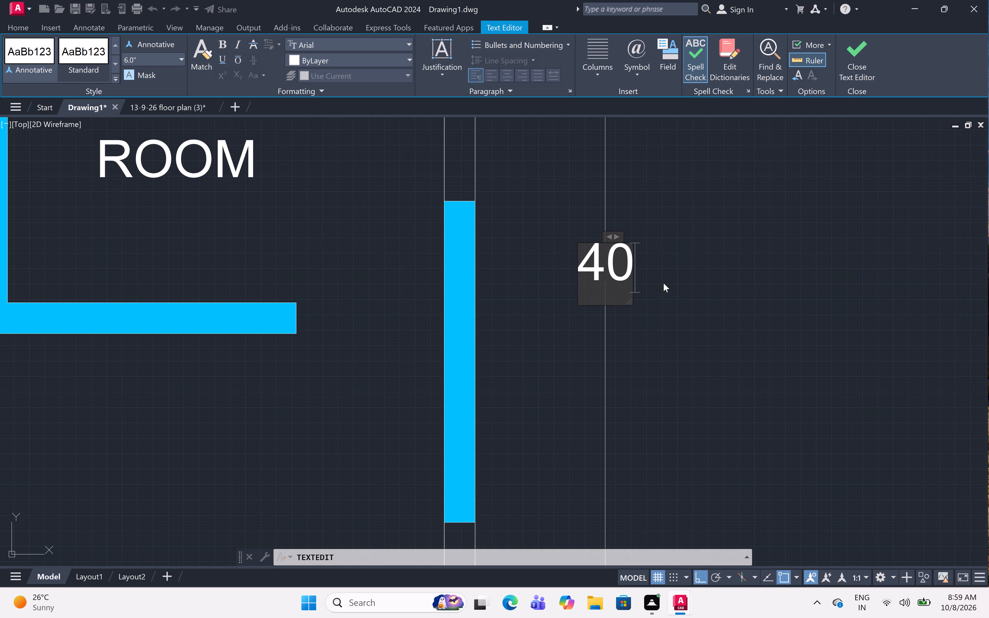
key(apostrophe)
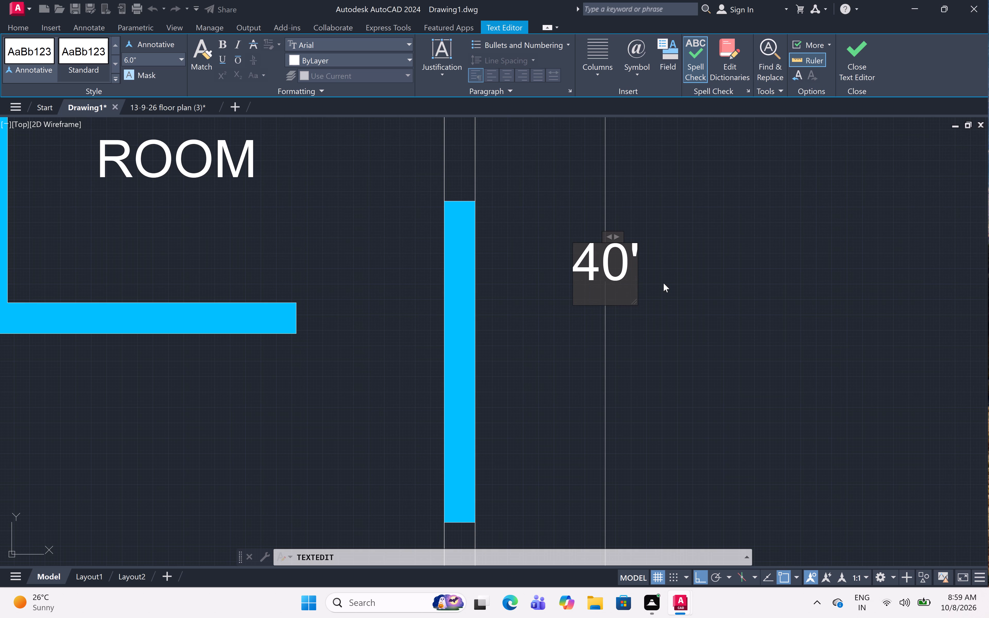
click(660, 269)
Examine the floor plan together with its overall width and depth dimensions.
scroll(662, 264, down, 6)
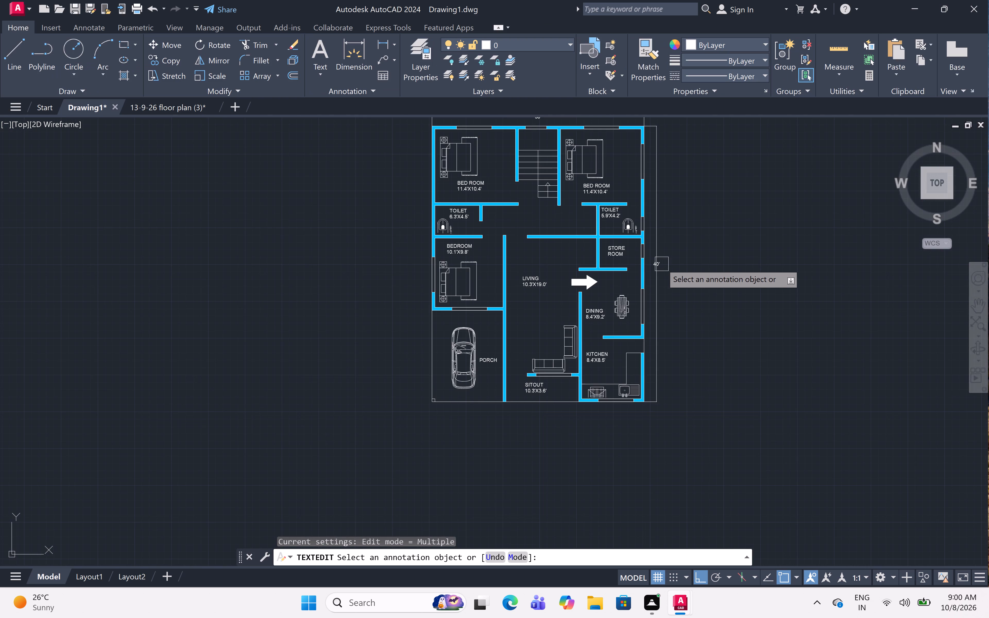
scroll(664, 267, down, 1)
middle_drag(686, 241, 695, 321)
scroll(686, 346, up, 1)
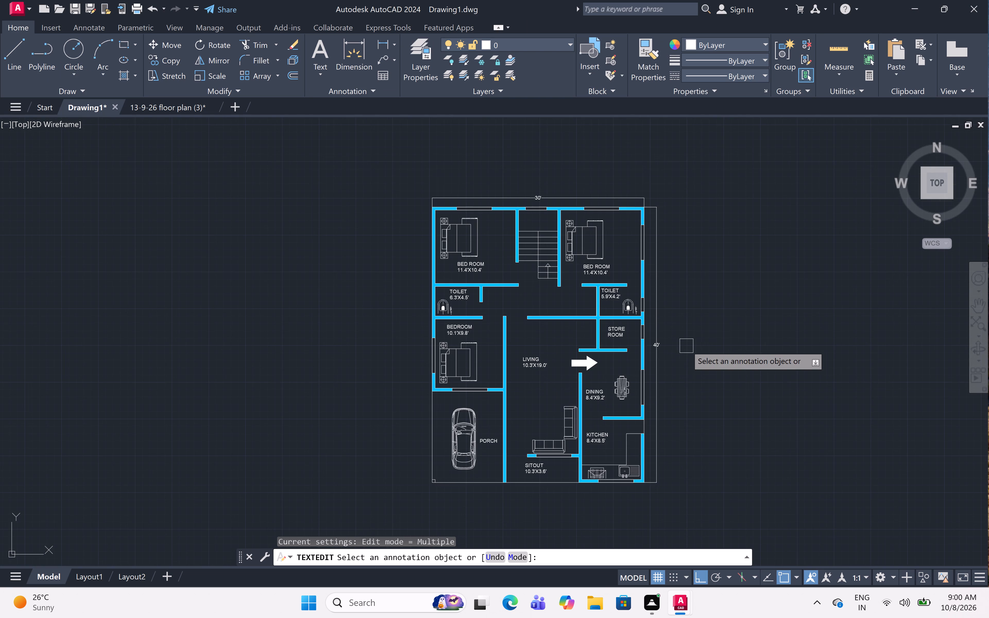
middle_drag(686, 346, 674, 309)
scroll(674, 309, up, 1)
middle_drag(674, 309, 680, 336)
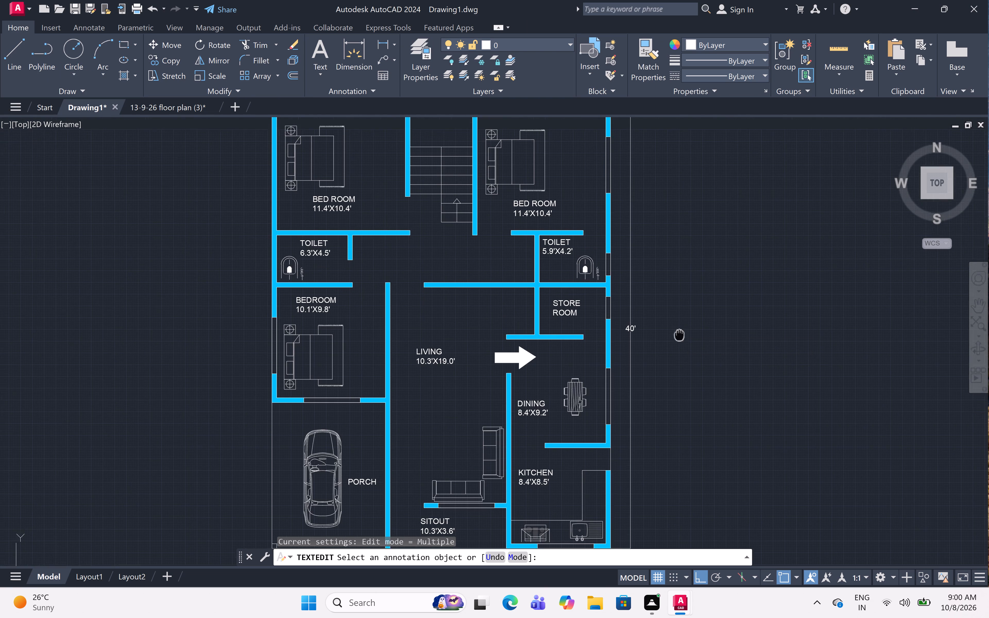
scroll(679, 330, down, 1)
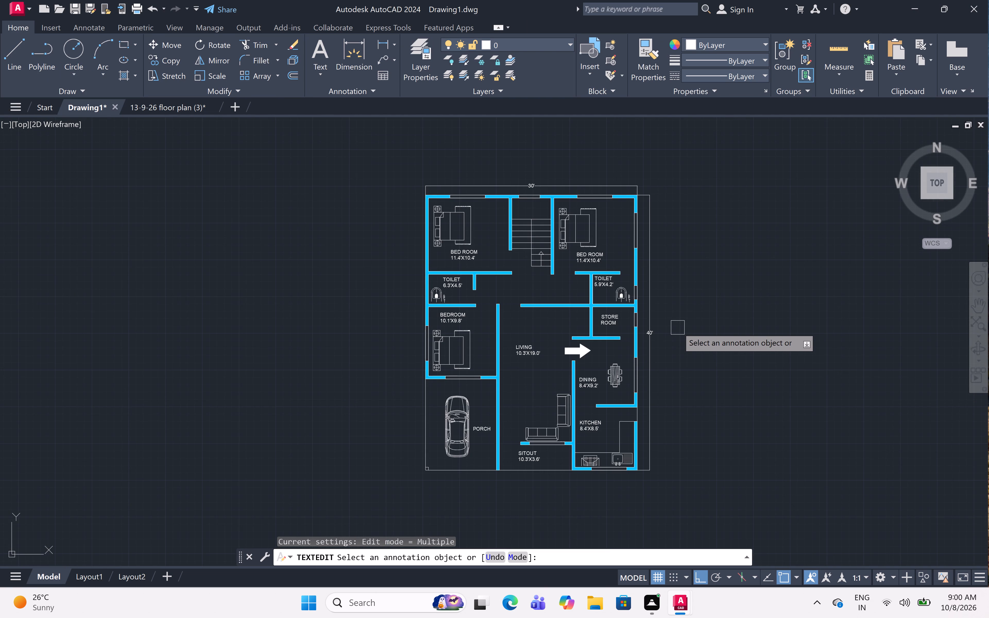
scroll(678, 289, down, 2)
scroll(681, 322, up, 1)
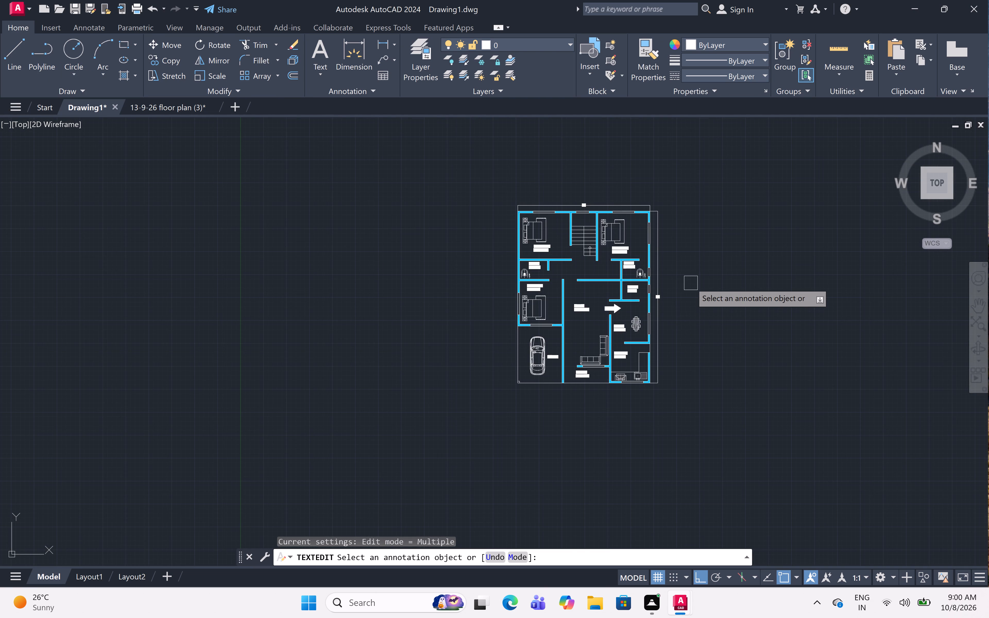
Examine the whole floor plan up close and as a whole, including its room labels and overall dimensions.
scroll(691, 283, up, 1)
middle_drag(691, 283, 687, 316)
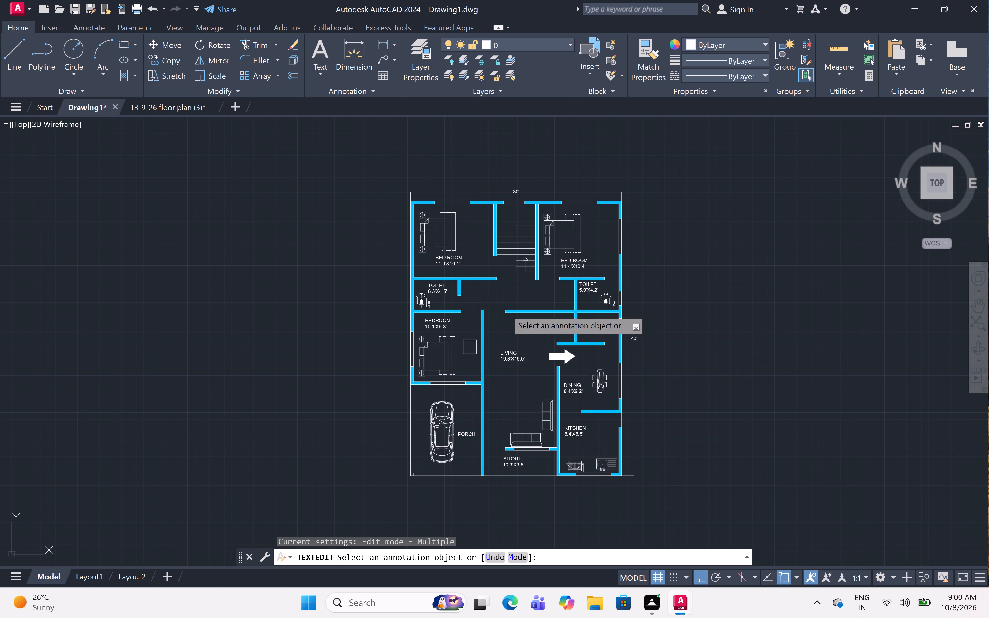
scroll(503, 281, up, 1)
middle_drag(498, 302, 497, 264)
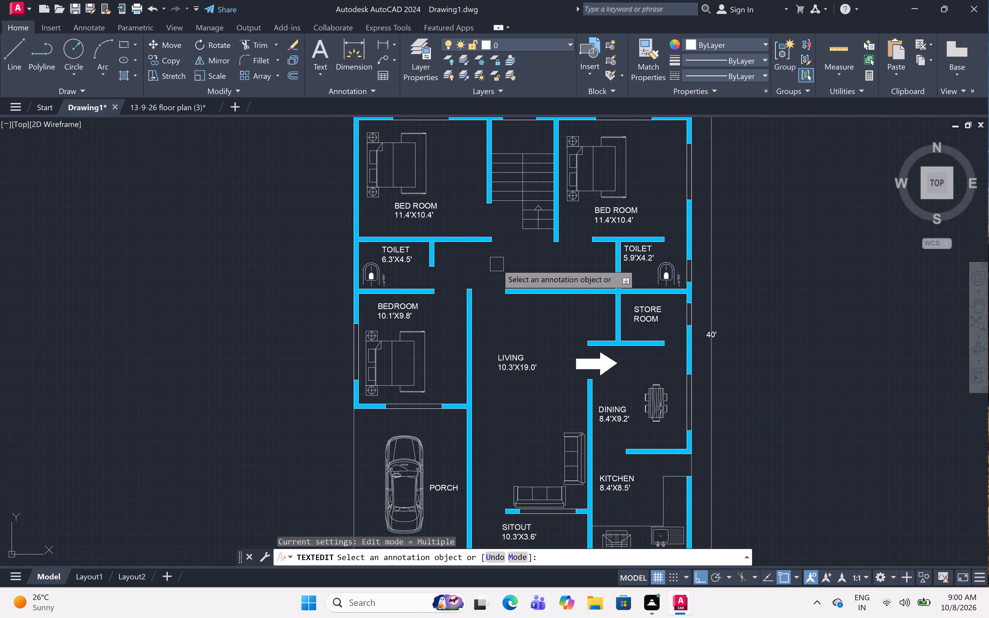
scroll(497, 264, down, 1)
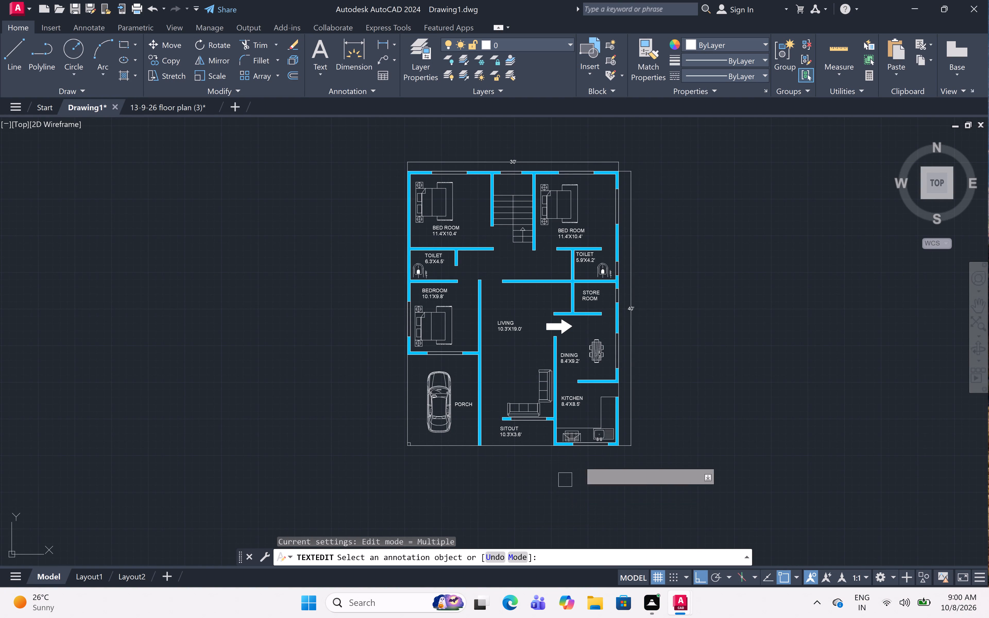
middle_drag(511, 375, 515, 391)
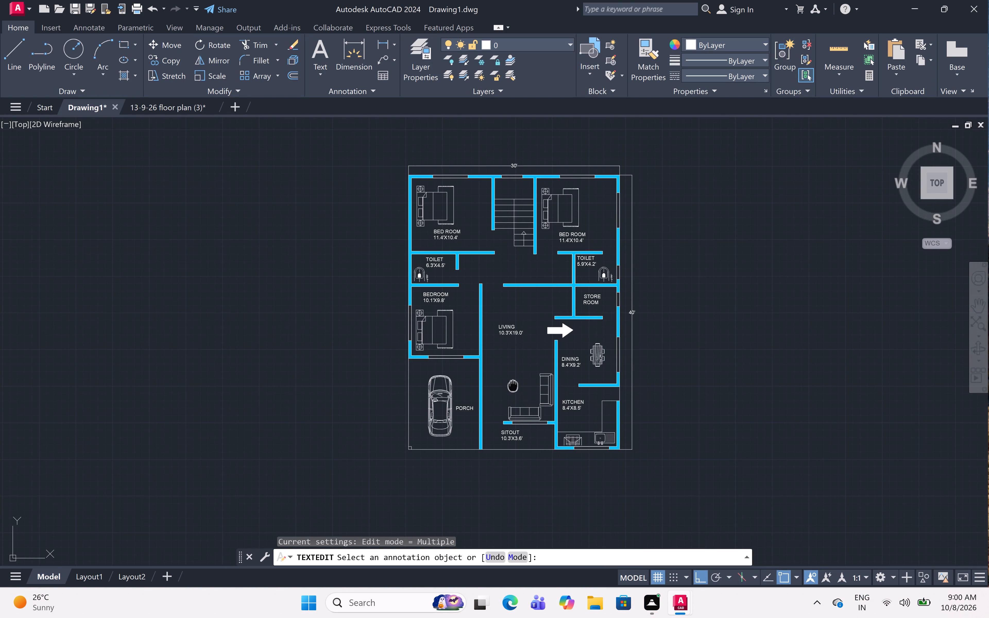
middle_drag(515, 391, 515, 392)
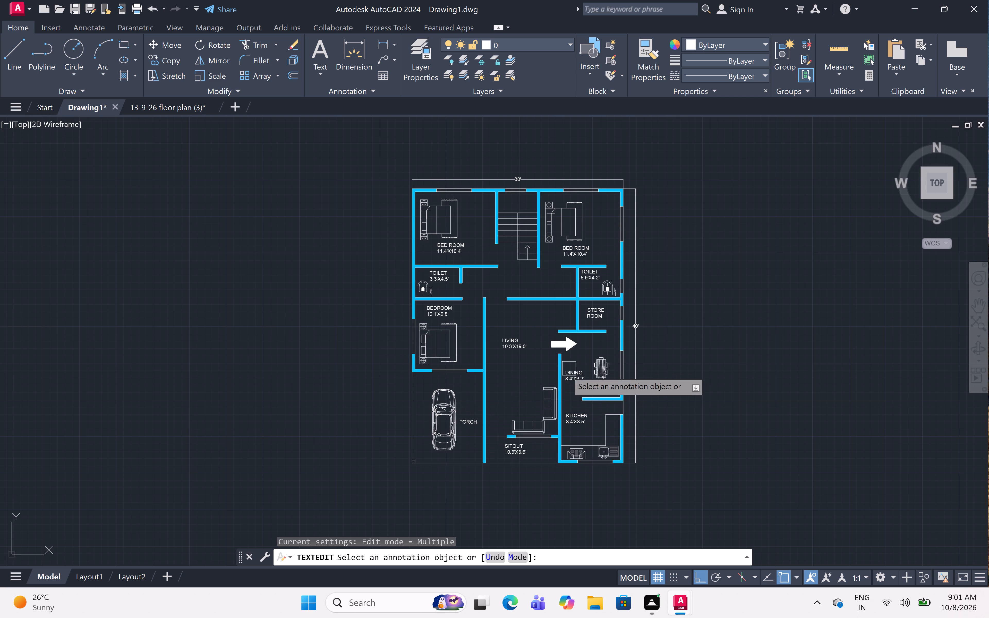
scroll(514, 381, down, 1)
middle_drag(514, 380, 514, 407)
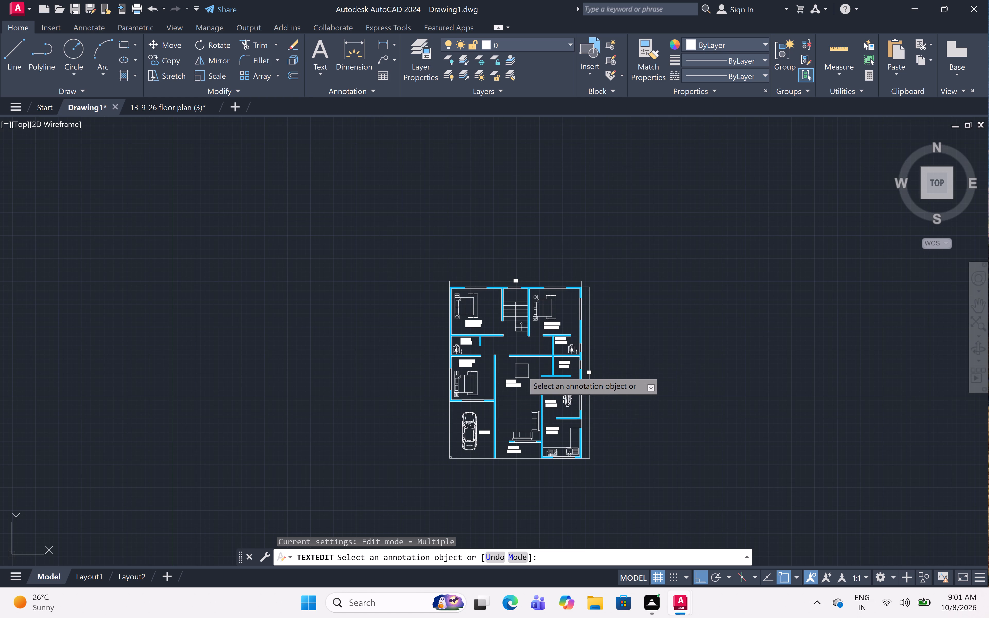
scroll(522, 371, up, 1)
middle_drag(522, 370, 542, 348)
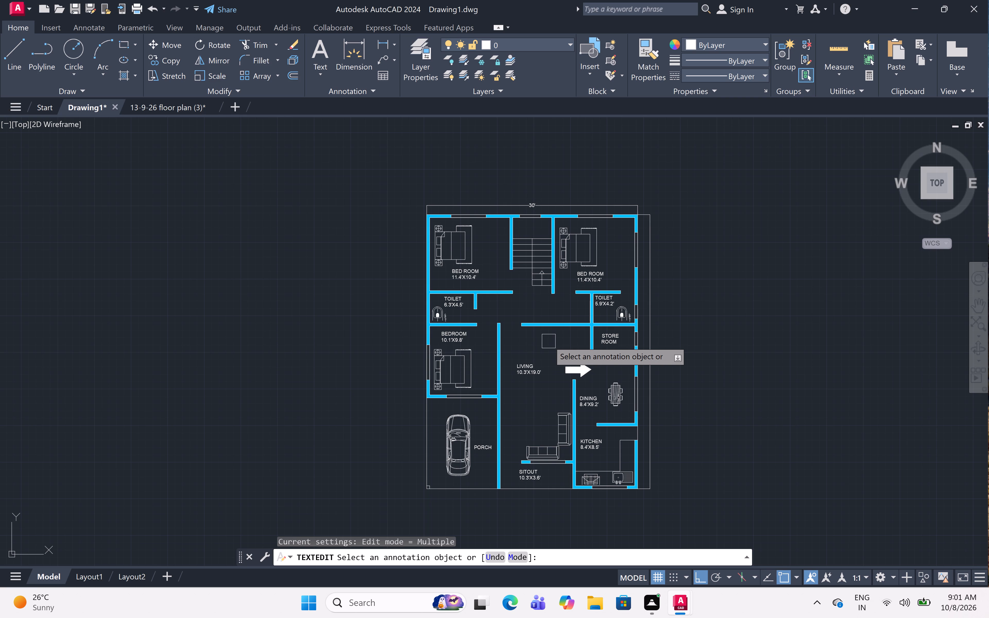
scroll(540, 319, up, 1)
scroll(542, 314, down, 2)
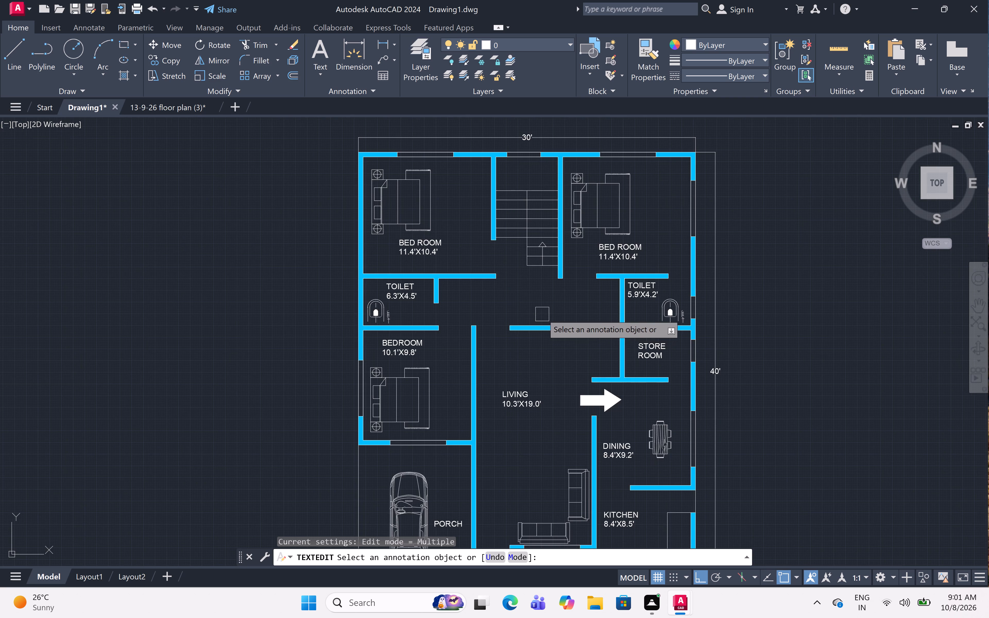
scroll(533, 335, up, 1)
middle_drag(543, 325, 541, 341)
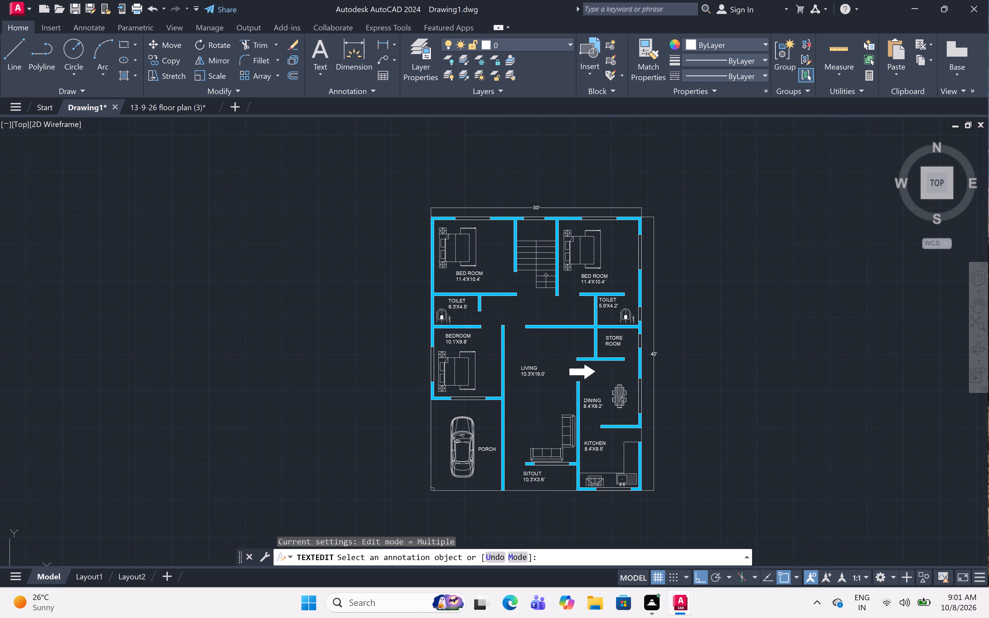
scroll(564, 352, up, 1)
middle_drag(565, 350, 541, 341)
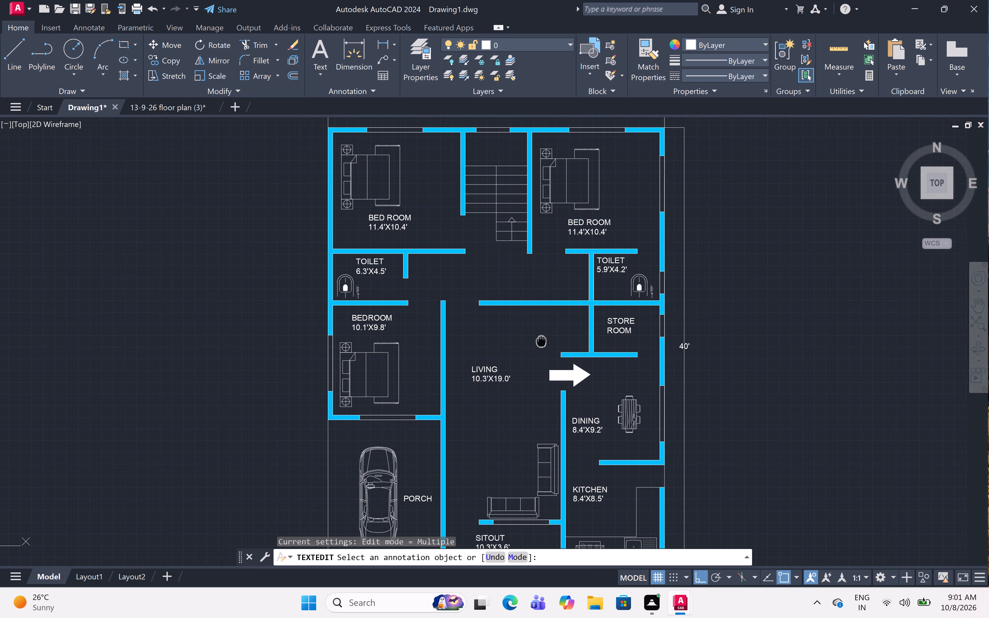
scroll(542, 333, down, 1)
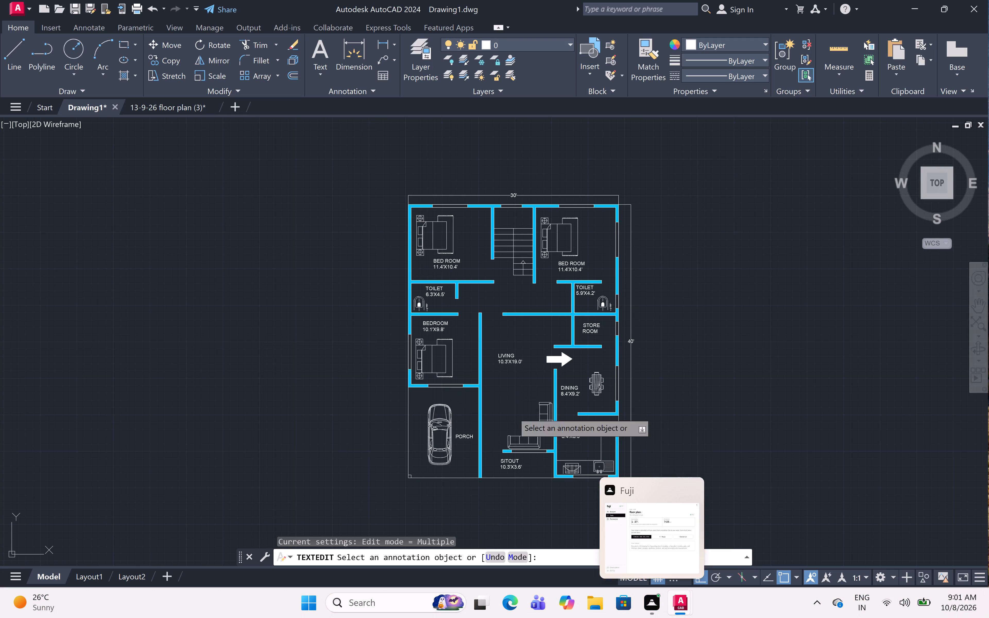
key(Escape)
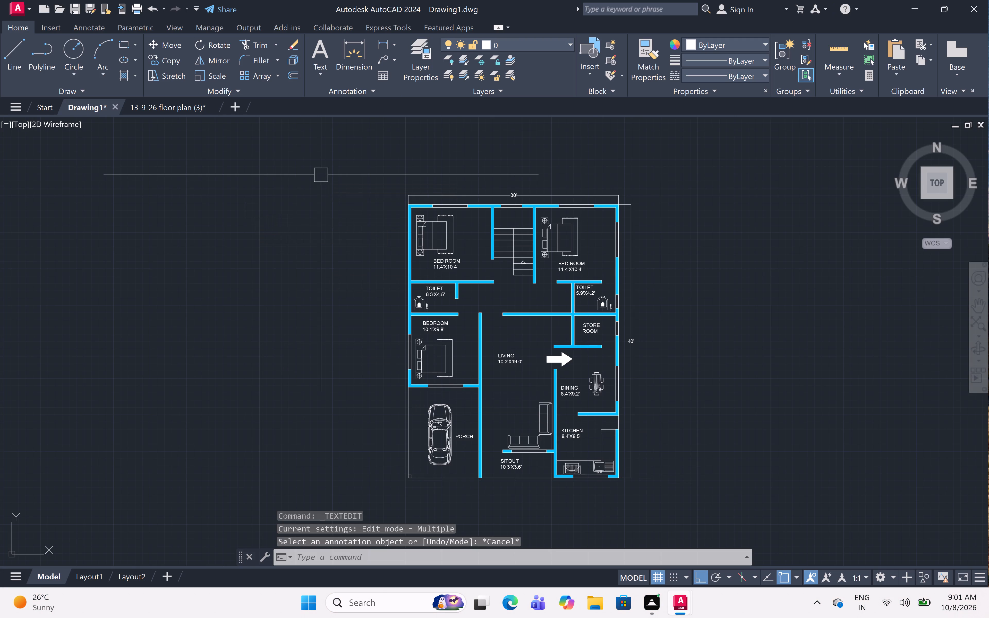
Draw a border rectangle enclosing the floor plan and both overall dimensions, leaving a small margin on every side.
text(REC)
key(space)
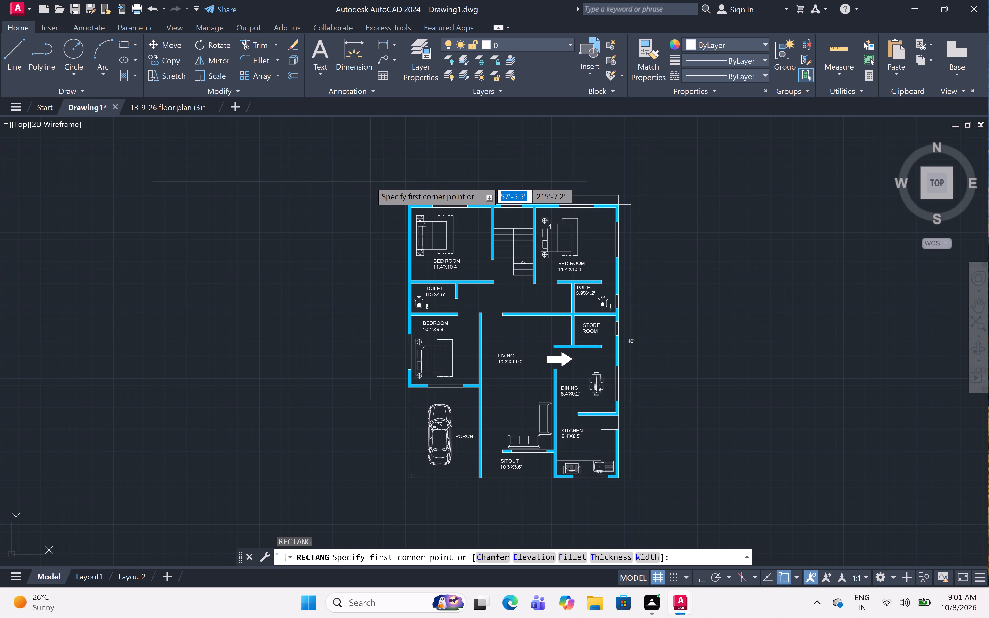
click(388, 177)
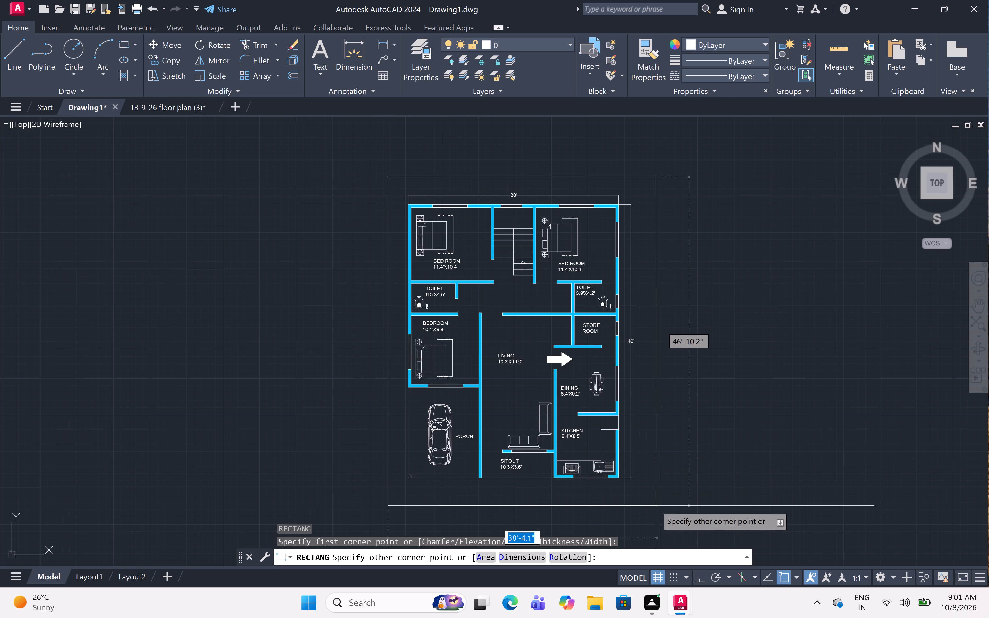
click(649, 495)
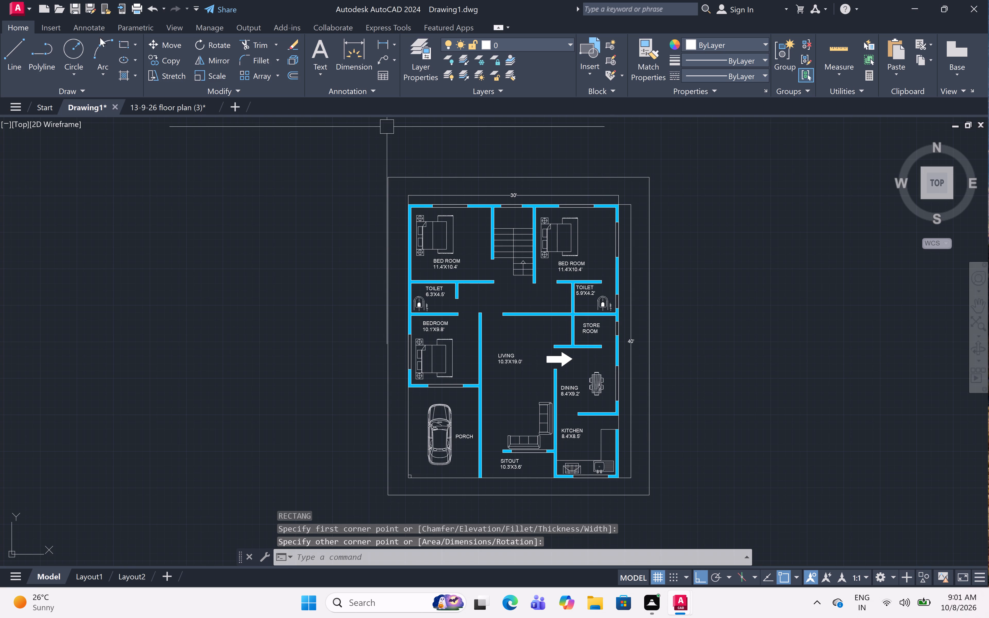
Set up a plot using the DWG To PDF.pc3 plotter and ISO A4 (297.00 x 210.00 MM) paper.
click(133, 6)
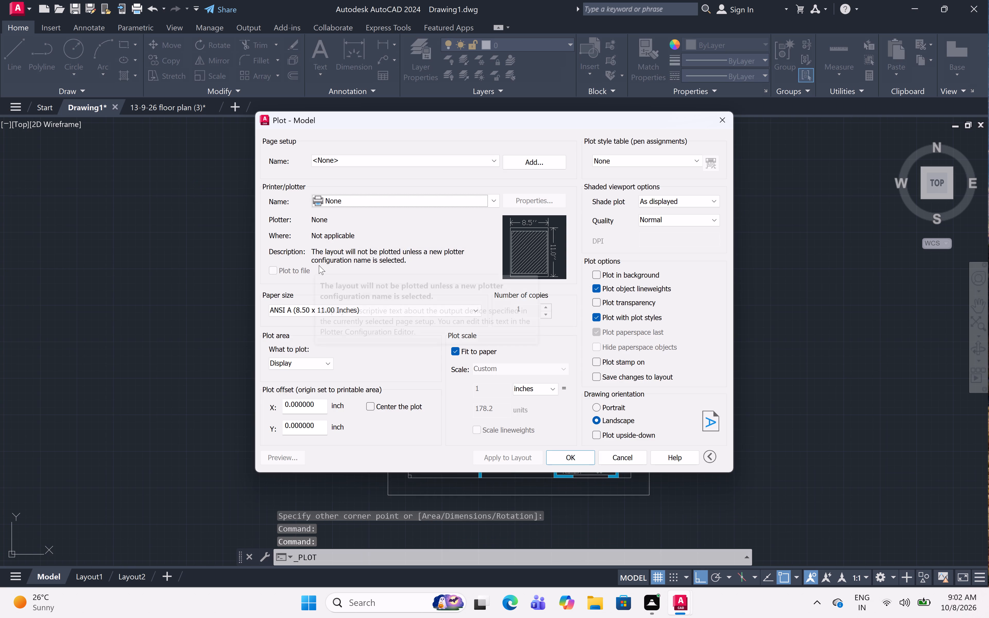
click(386, 205)
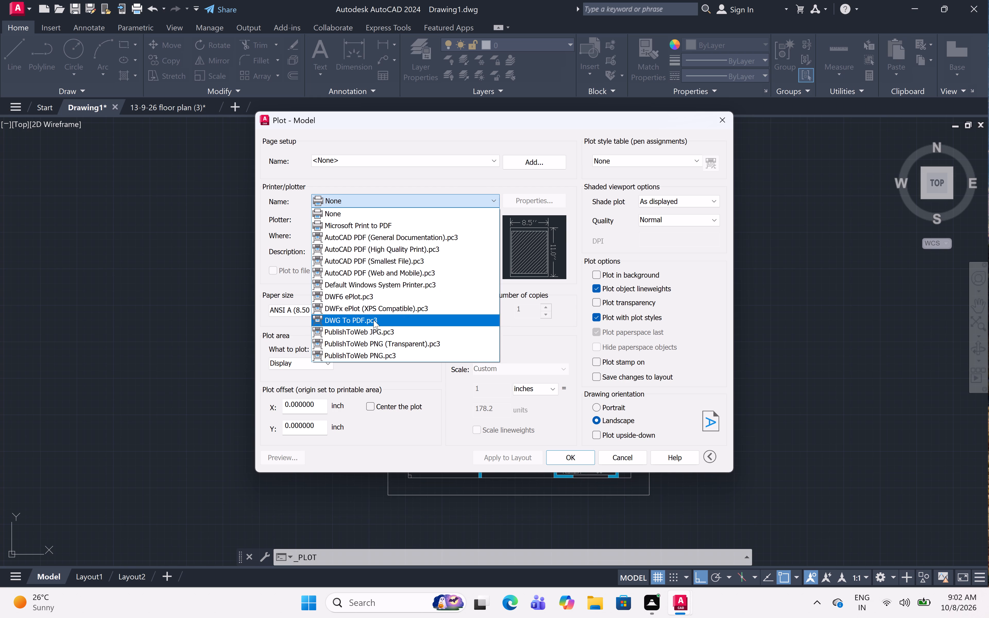
click(373, 320)
click(370, 306)
scroll(339, 339, down, 3)
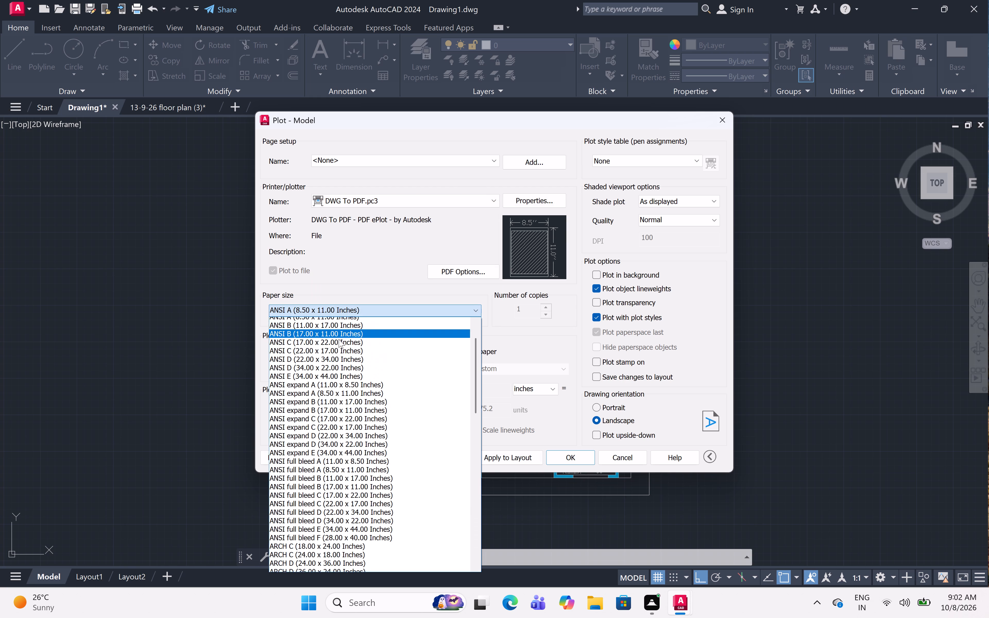
scroll(339, 339, down, 4)
scroll(324, 509, down, 3)
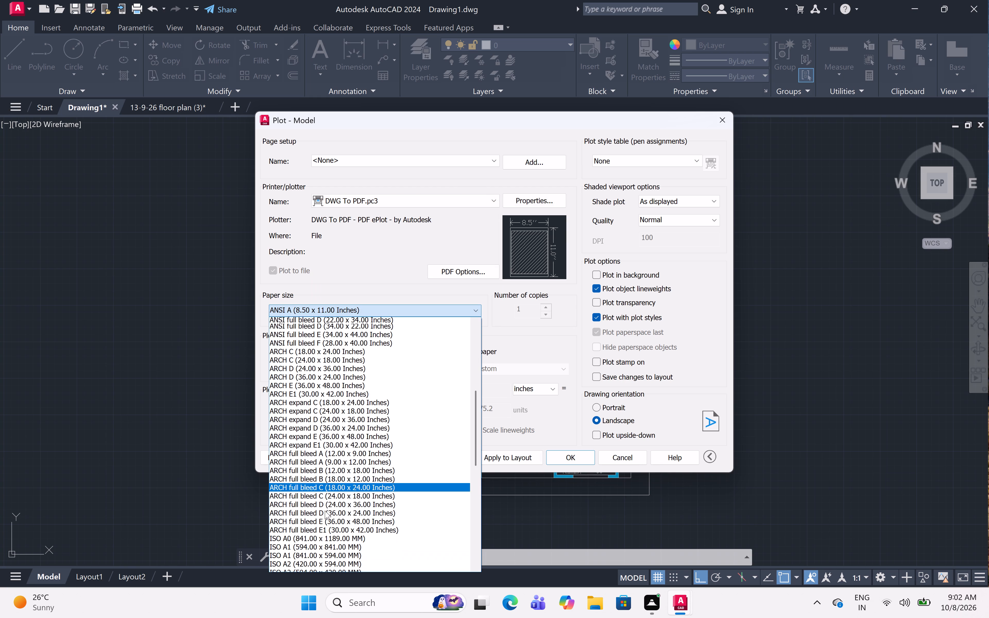
click(330, 548)
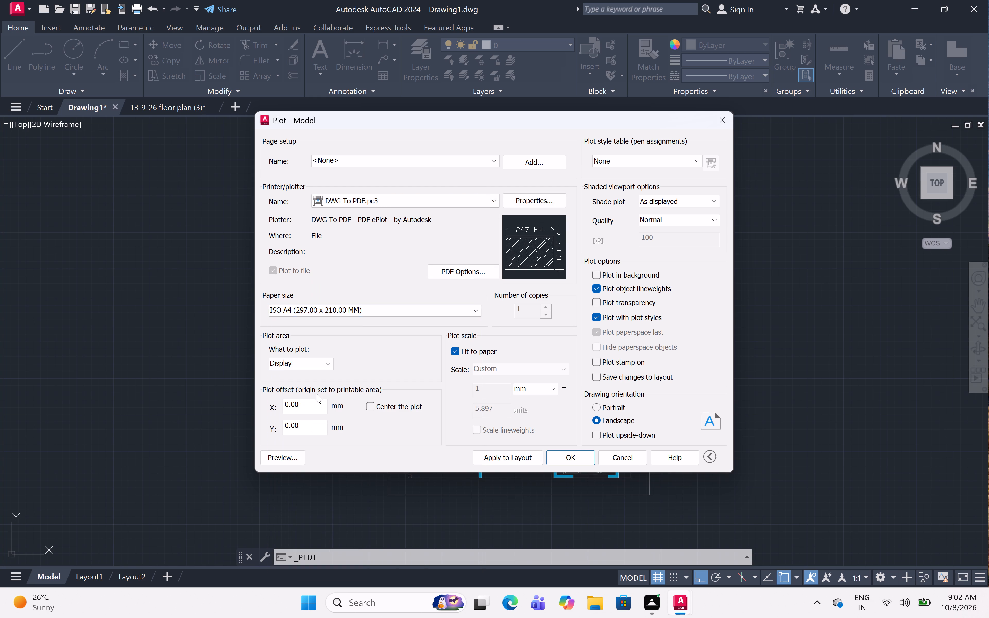
Define the plot area as a window between the border rectangle's opposite corners, and center the plot on the paper.
click(322, 363)
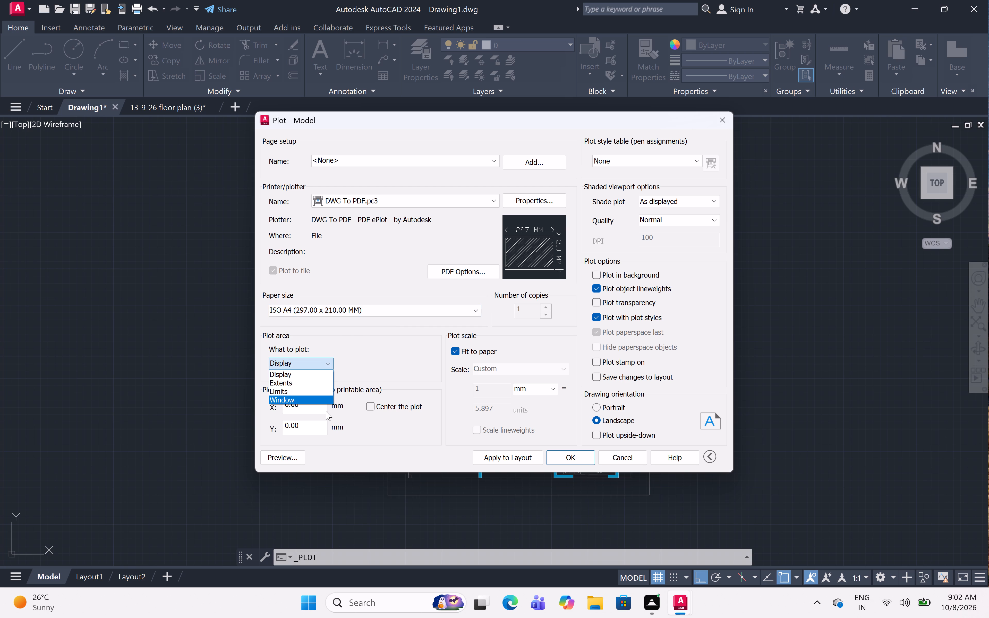
click(323, 398)
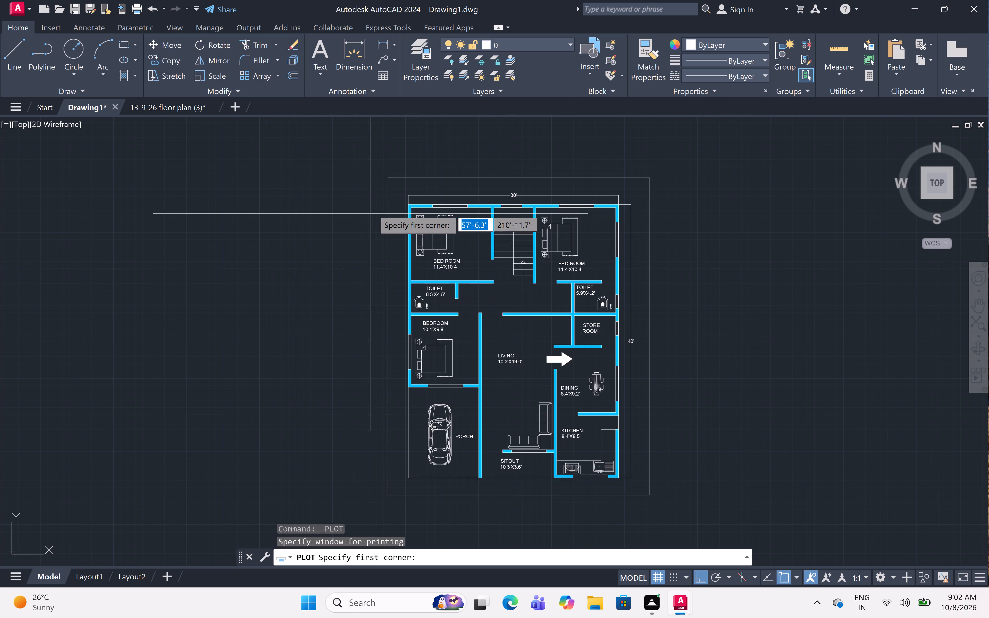
click(391, 177)
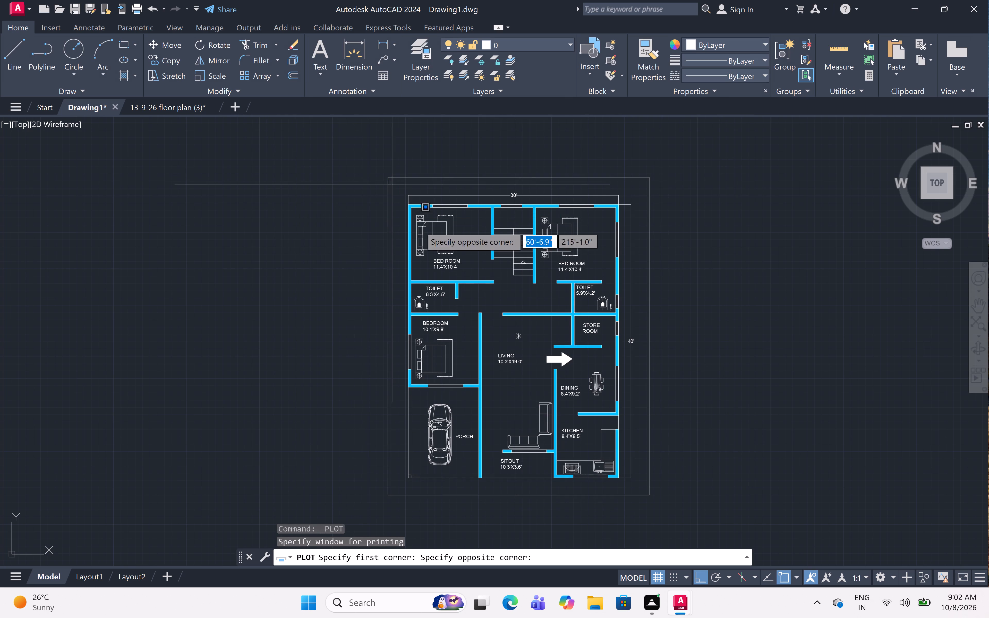
click(647, 493)
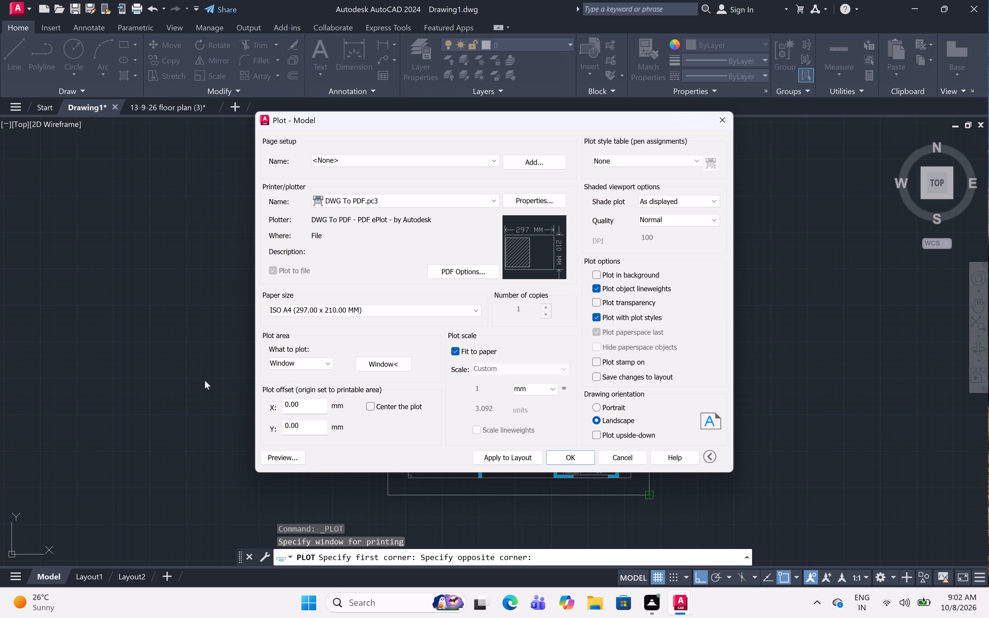
click(372, 408)
Choose the acad.ctb plot style table and assign it to all layouts.
click(638, 159)
click(632, 181)
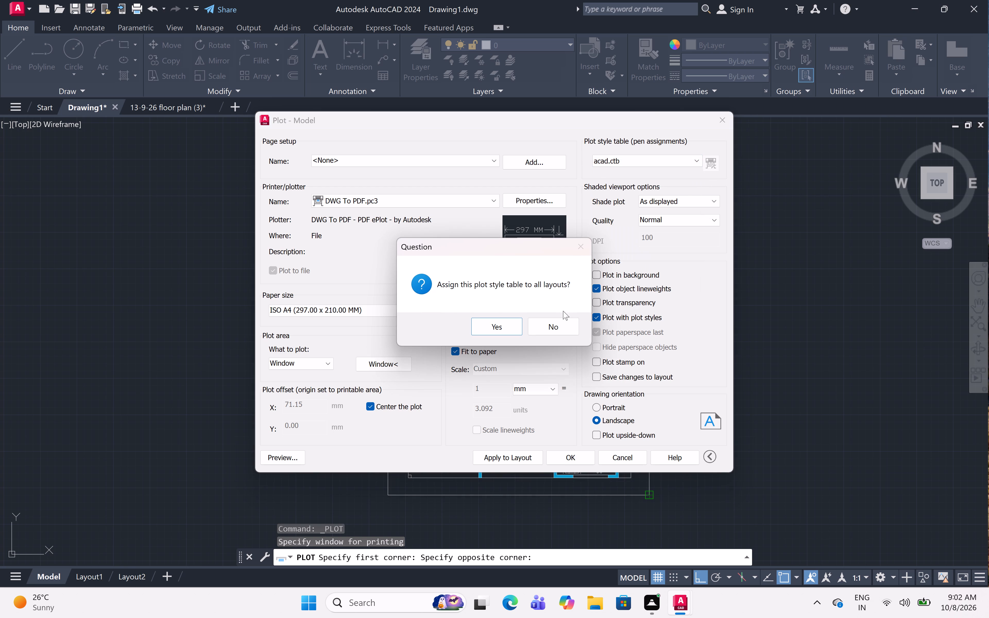
click(508, 332)
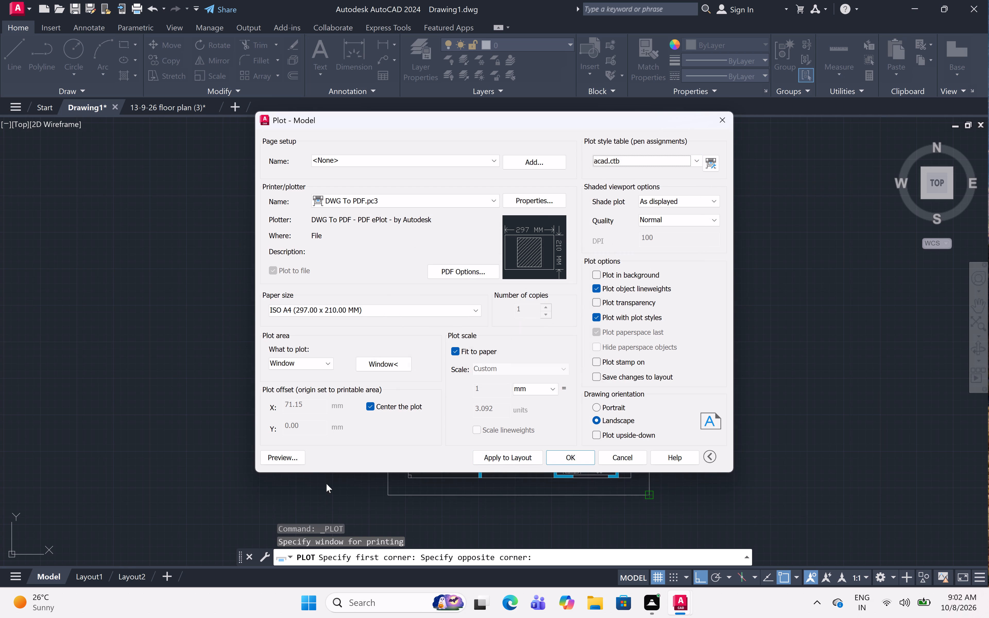
Preview the floor plan plot.
click(286, 462)
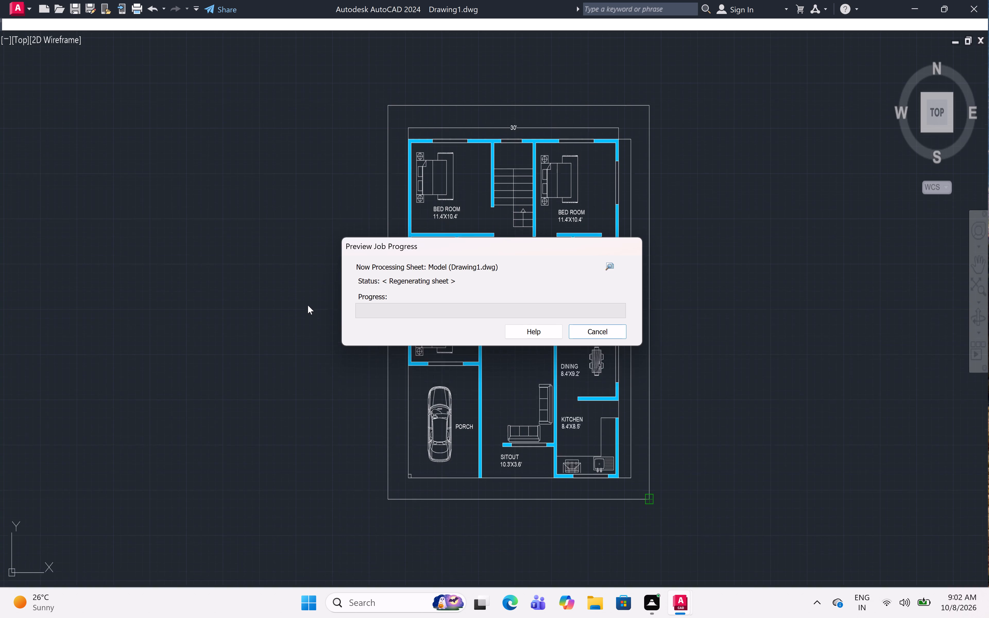
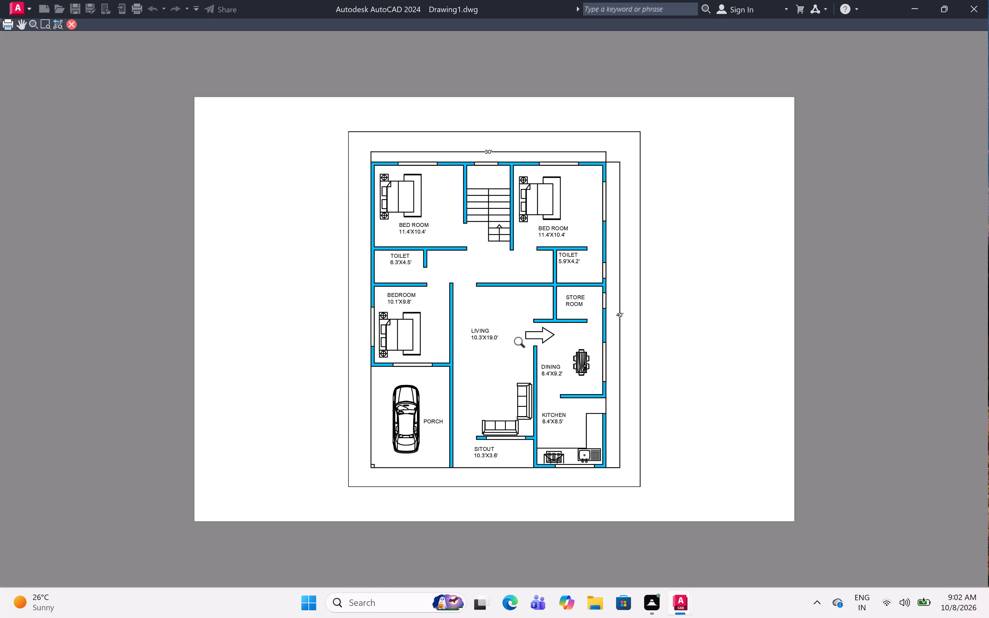
Inspect the floor plan in the plot preview up close and exit the preview.
scroll(549, 337, up, 6)
scroll(548, 337, down, 2)
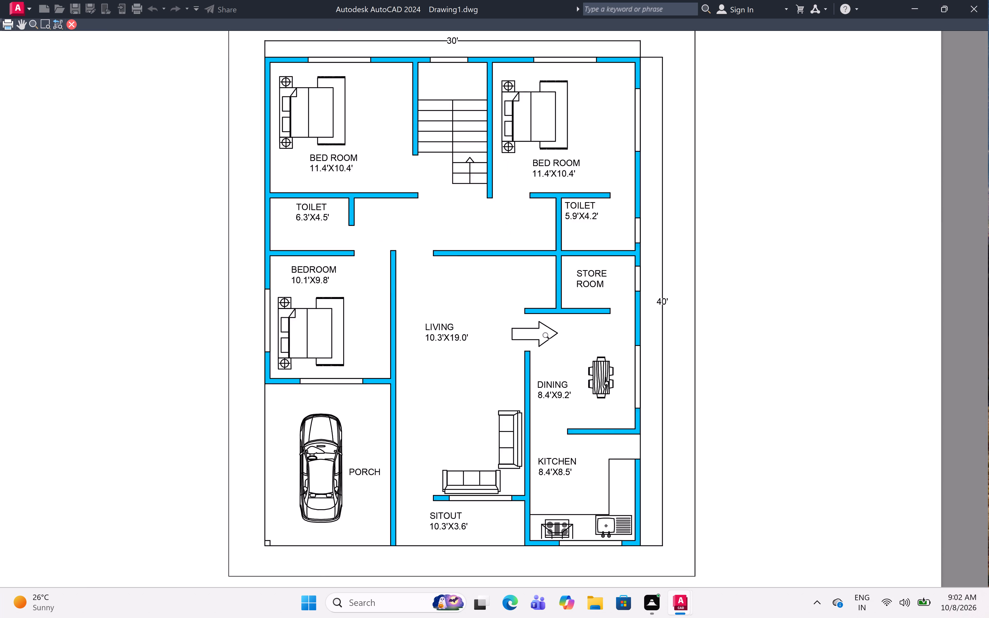
scroll(548, 337, down, 3)
scroll(547, 333, up, 2)
scroll(547, 333, down, 1)
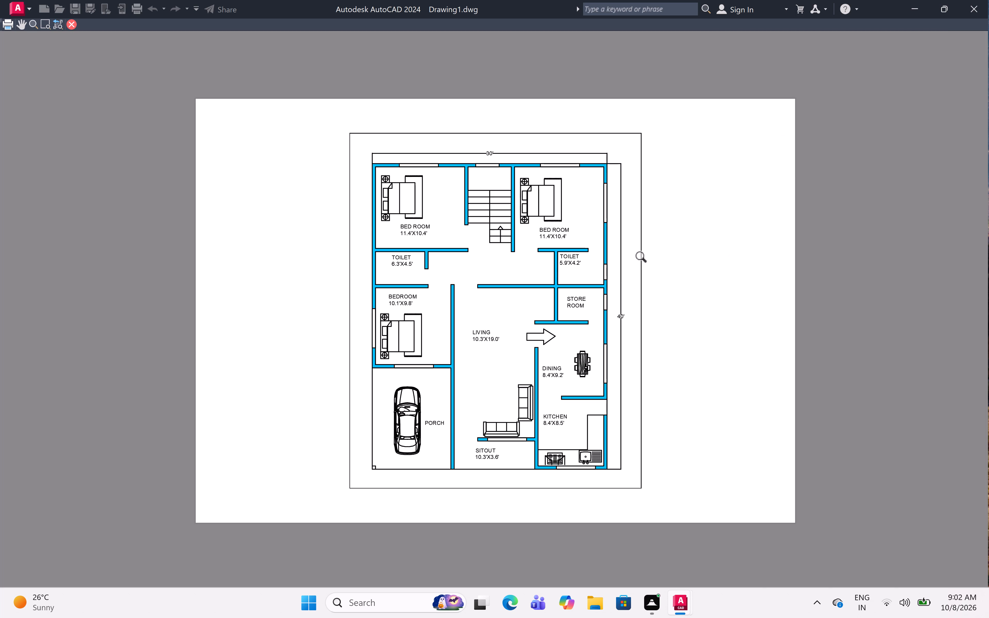
right_click(692, 171)
click(700, 181)
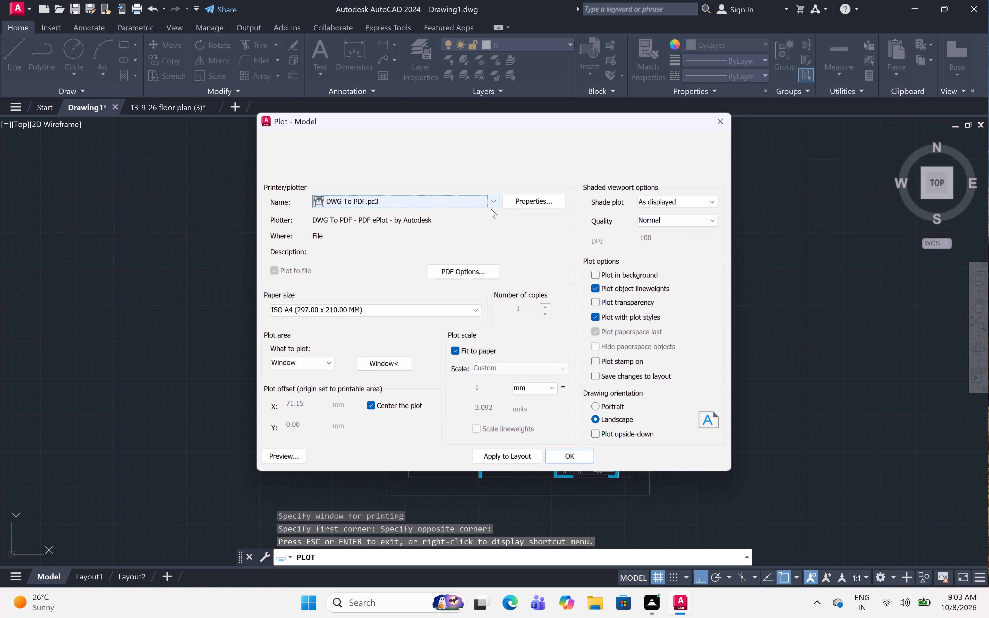
Apply the plot settings to the layout and plot the floor plan to a PDF named 8-10-26 PLAN (1) in Documents.
click(511, 457)
click(558, 453)
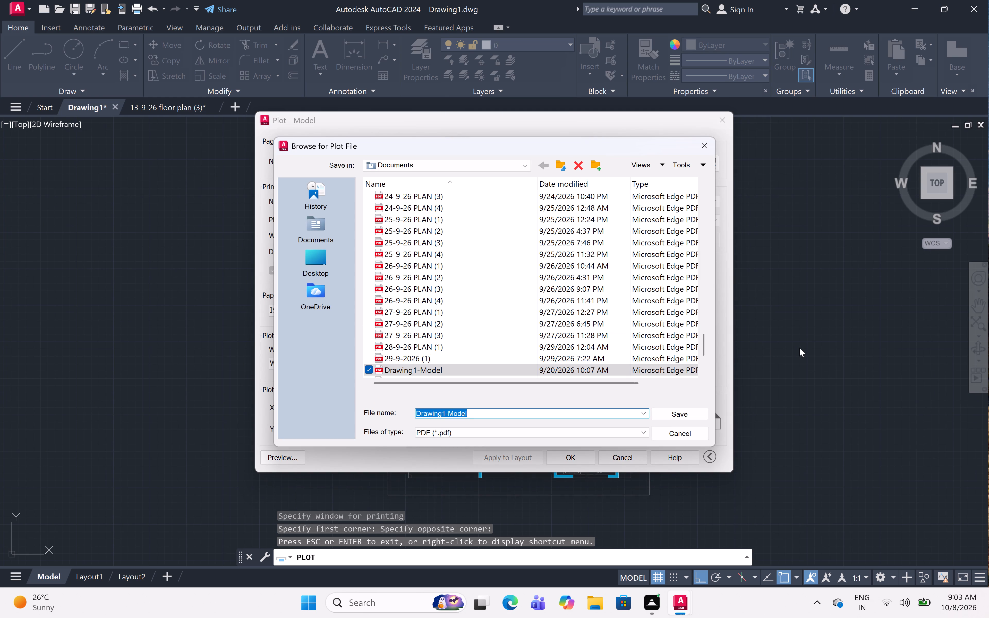
key(BackSpace)
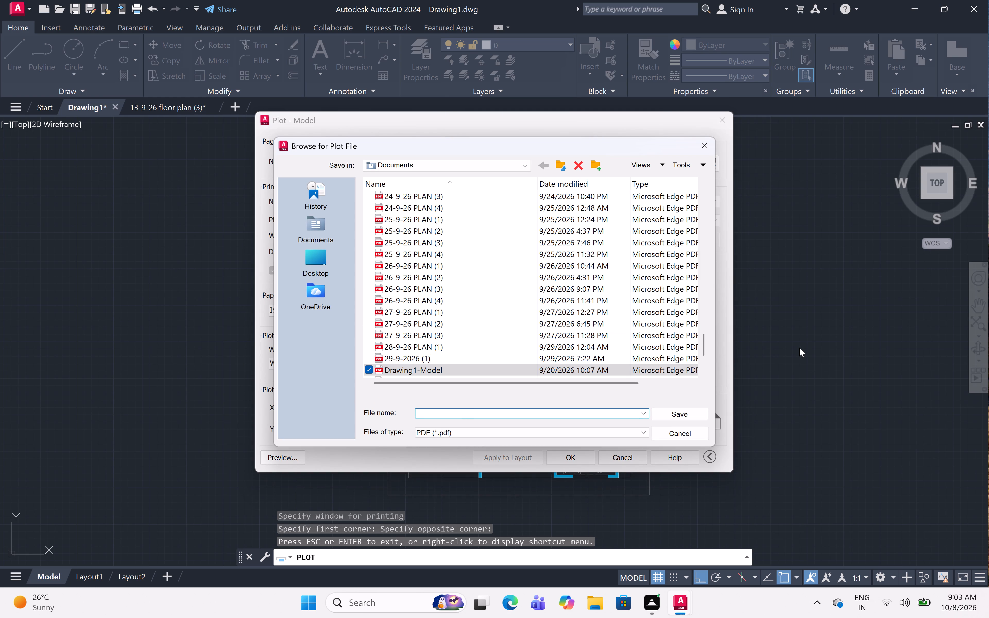
text(8-10-)
text(20)
key(BackSpace)
text(6 P)
text(LAN (1)
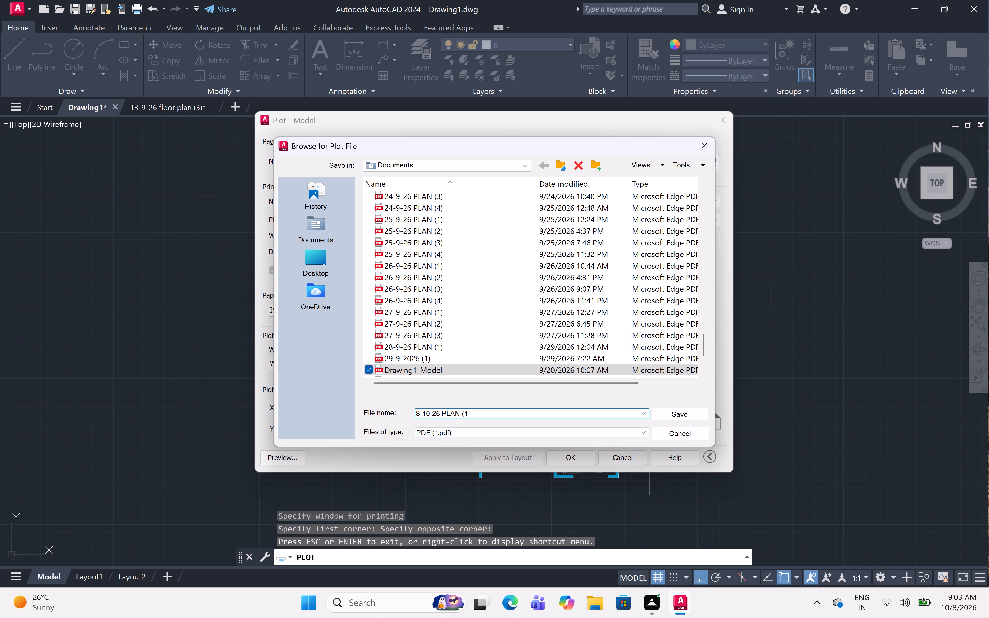
key(shift+parenright)
click(696, 414)
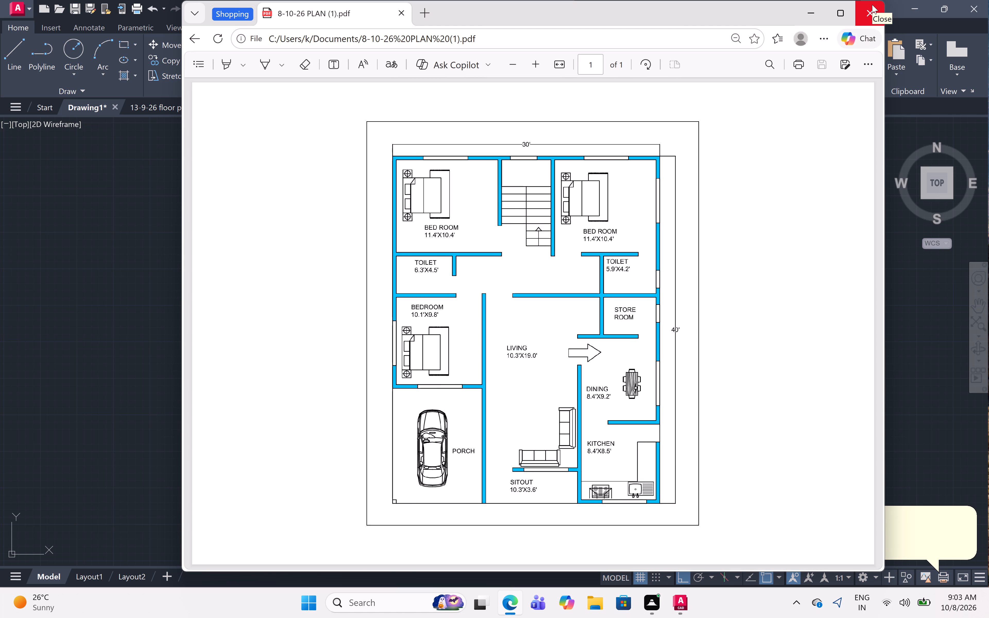
click(872, 5)
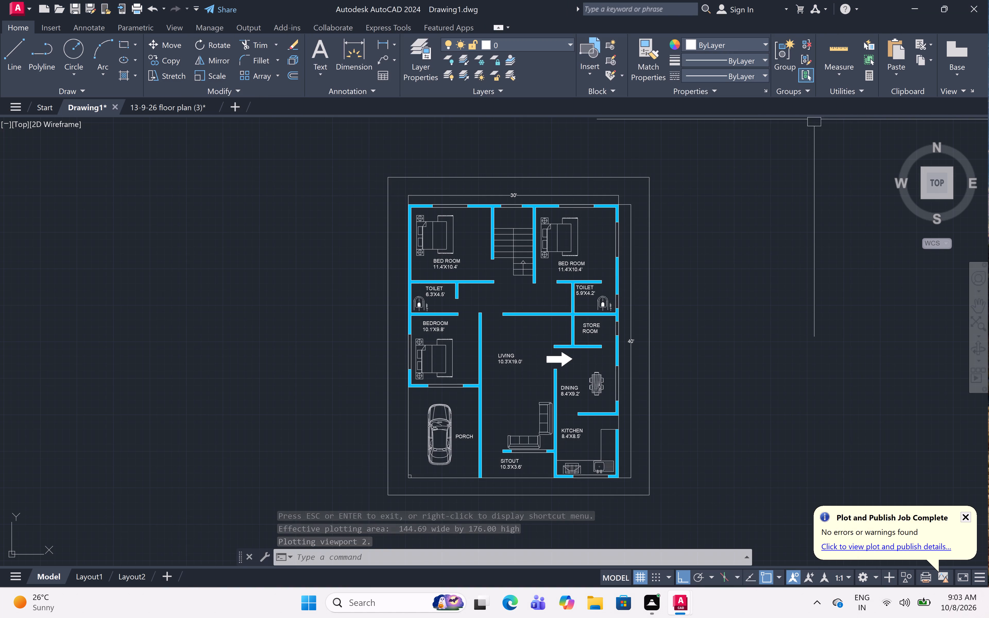
Save the drawing in Documents as 8-10-26 PLAN (1) in AutoCAD 2018 Drawing (*.dwg) format.
scroll(647, 183, down, 1)
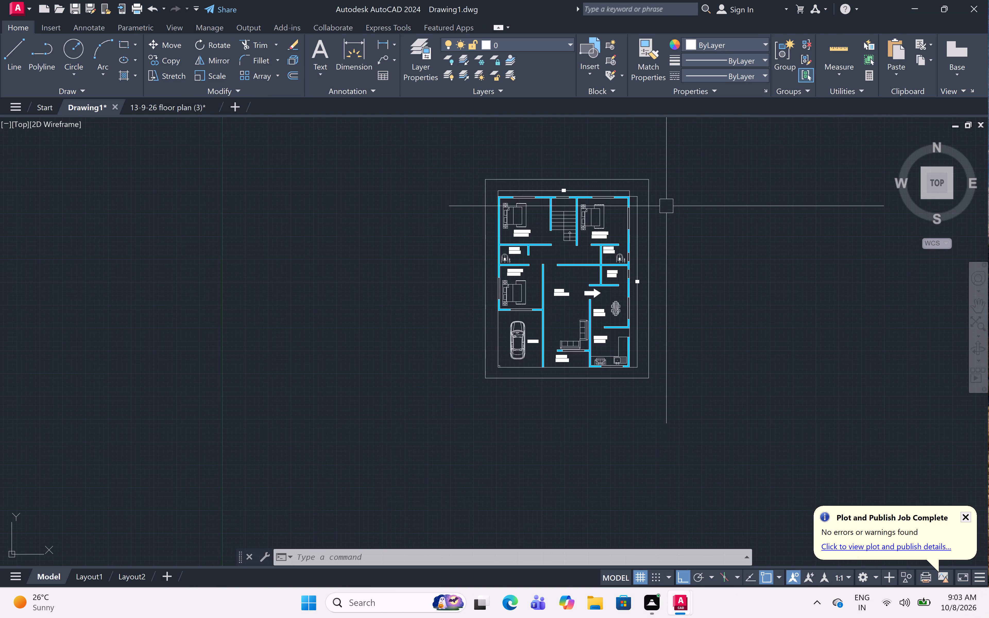
scroll(666, 206, up, 1)
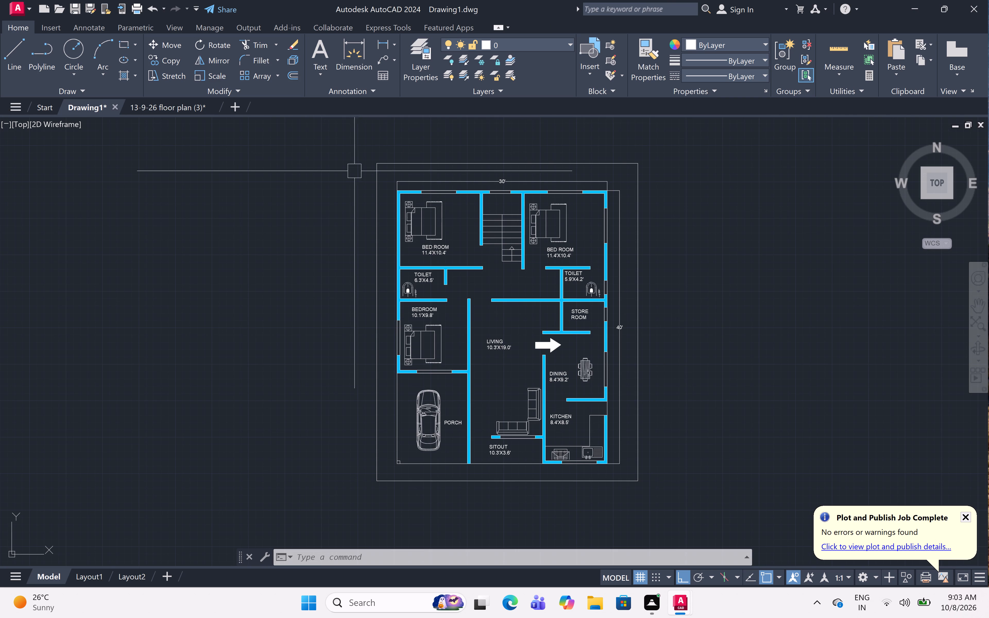
click(19, 8)
click(62, 135)
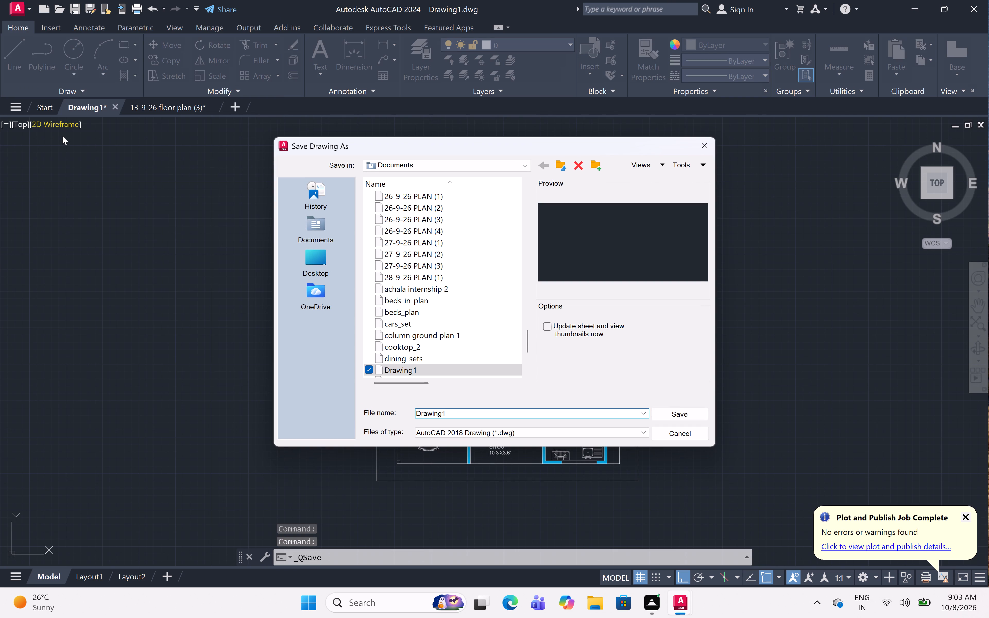
click(457, 417)
key(BackSpace)
key(BackSpace)
key(BackSpace)
key(BackSpace)
key(BackSpace)
key(BackSpace)
key(BackSpace)
key(BackSpace)
key(BackSpace)
key(BackSpace)
key(BackSpace)
key(BackSpace)
key(BackSpace)
key(BackSpace)
key(BackSpace)
key(BackSpace)
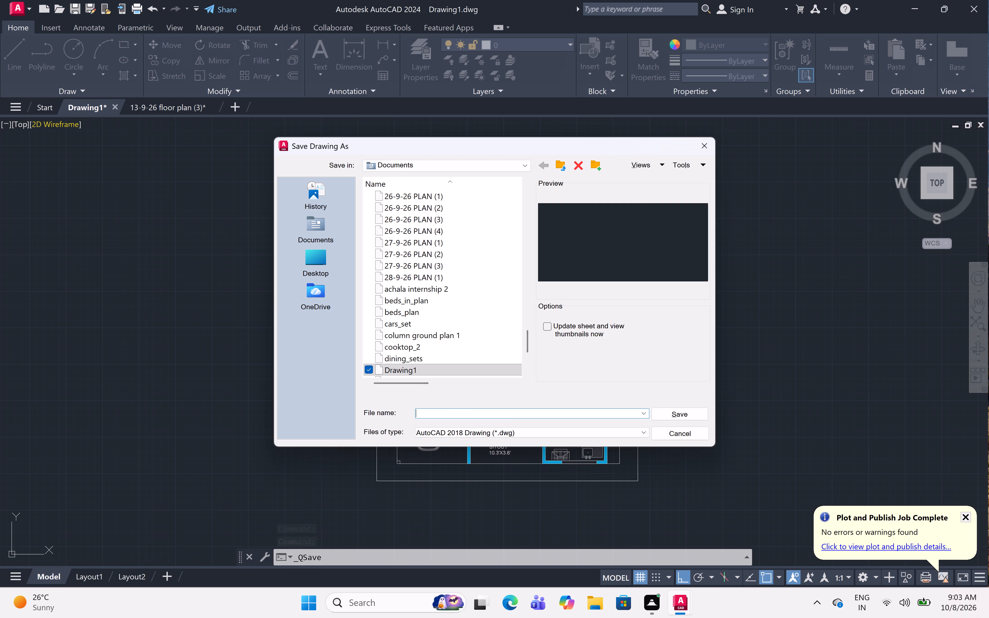
text(8-10-26)
key(space)
text(PLAN)
key(space)
text((1)
key(shift+parenright)
click(659, 408)
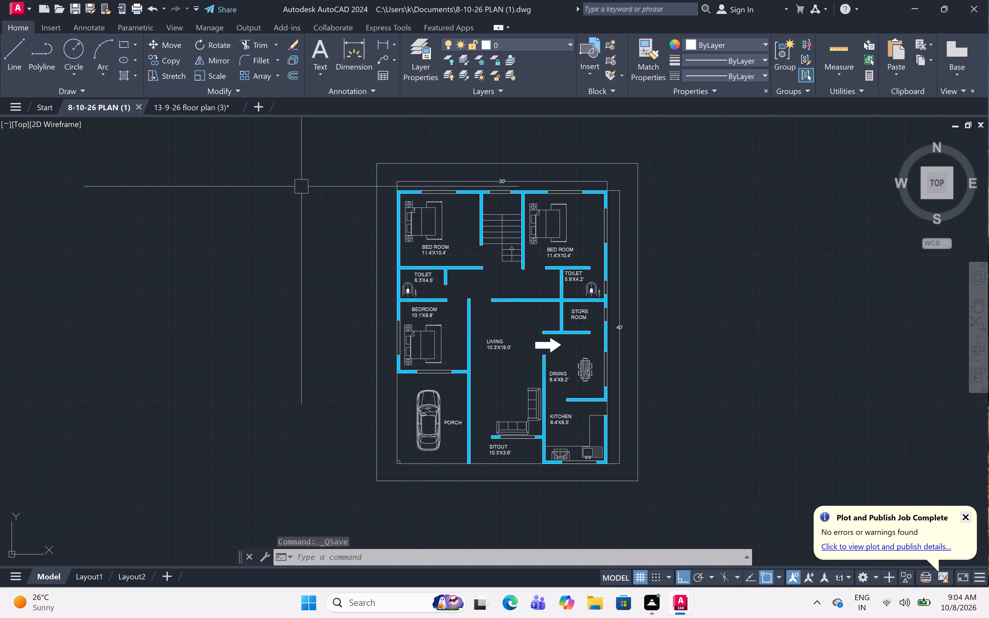
Hatch the small square column at the porch's outer corner with a solid fill in index color 140.
scroll(421, 458, up, 3)
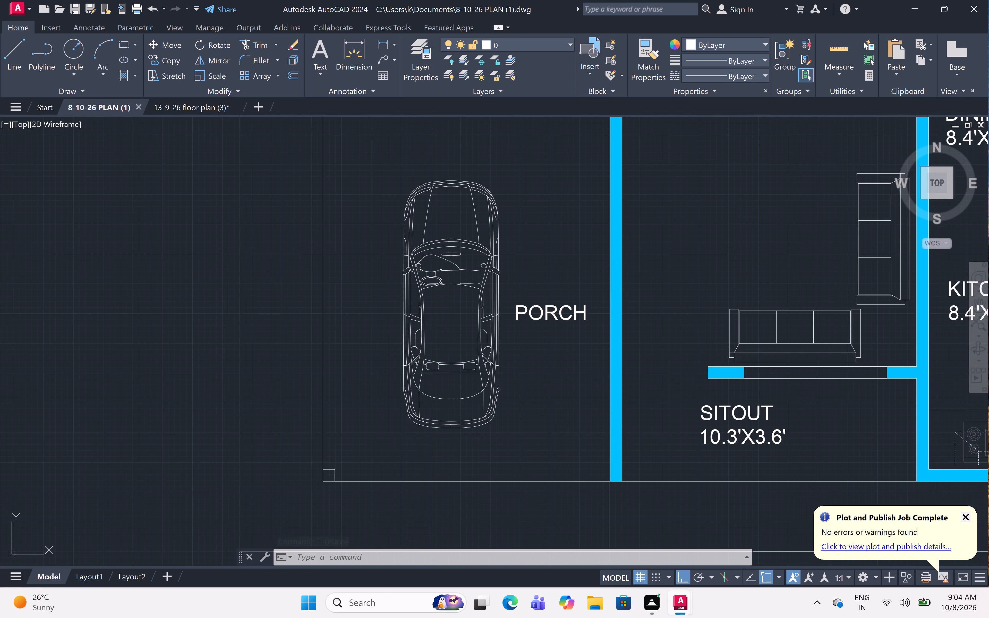
scroll(287, 490, up, 1)
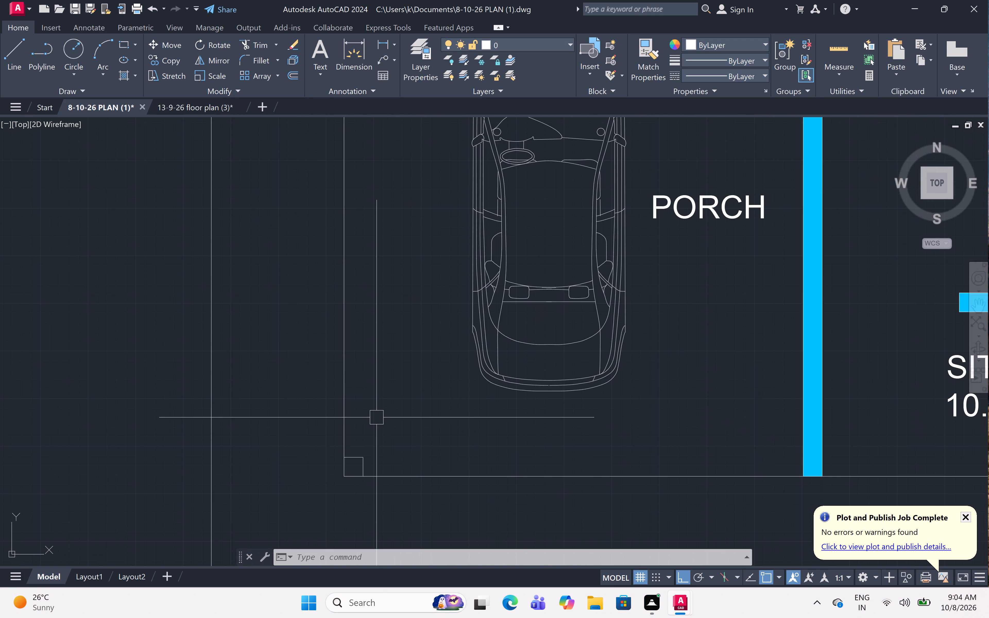
key(h)
key(space)
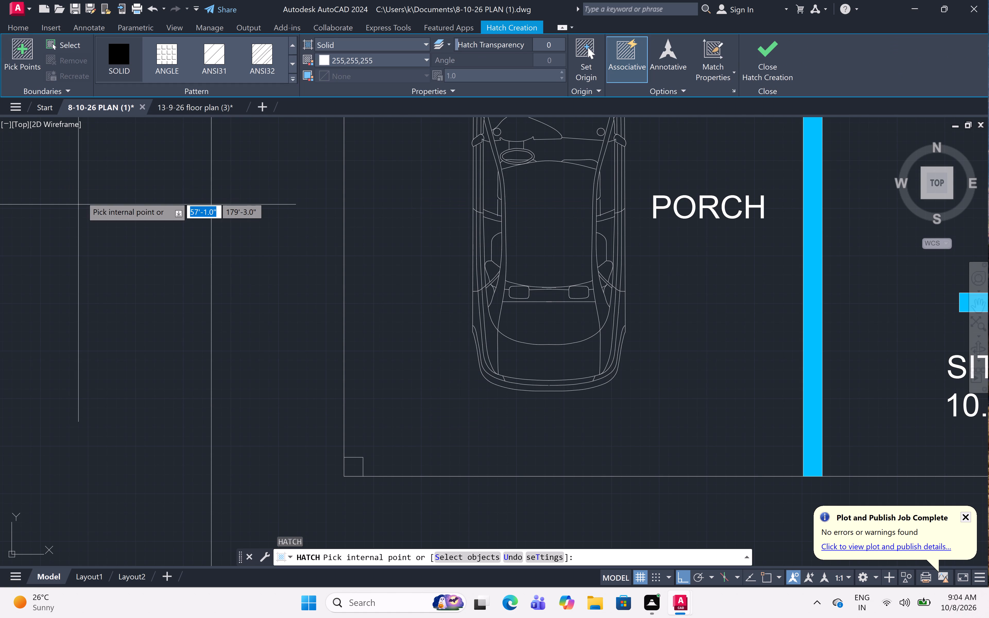
click(426, 56)
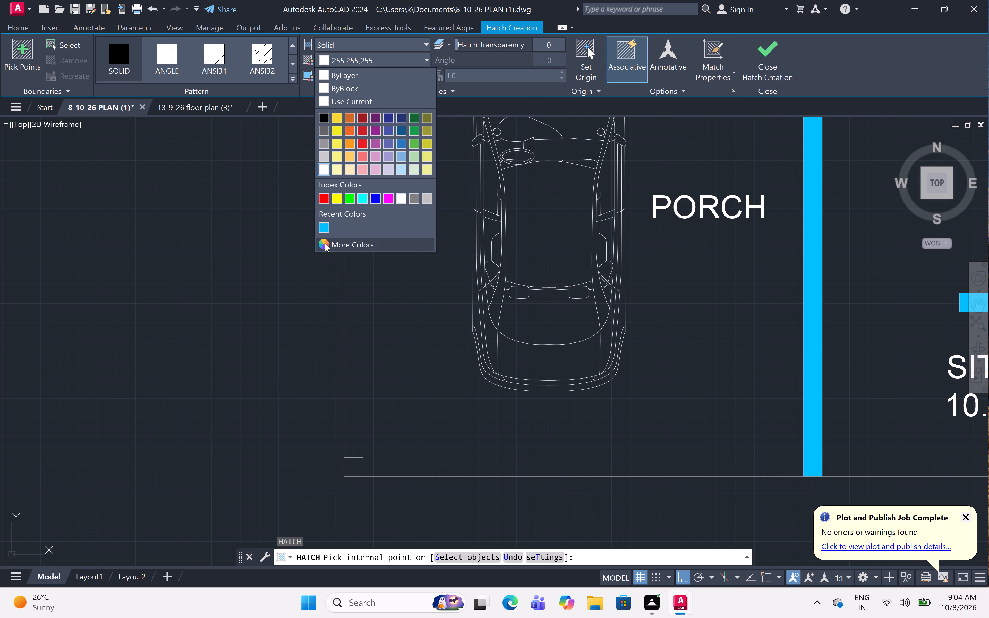
drag(327, 242, 329, 243)
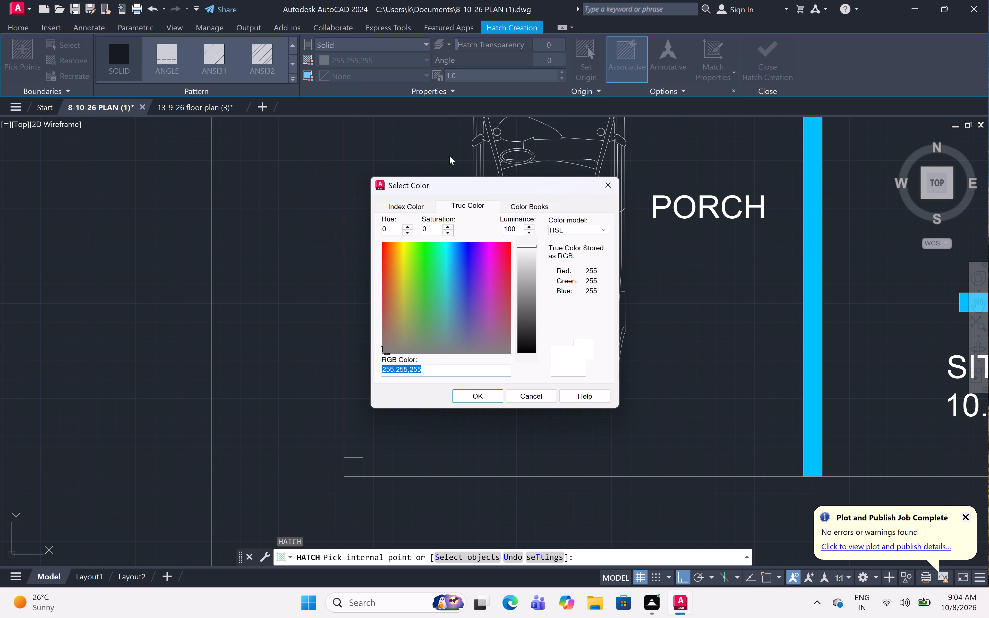
click(398, 206)
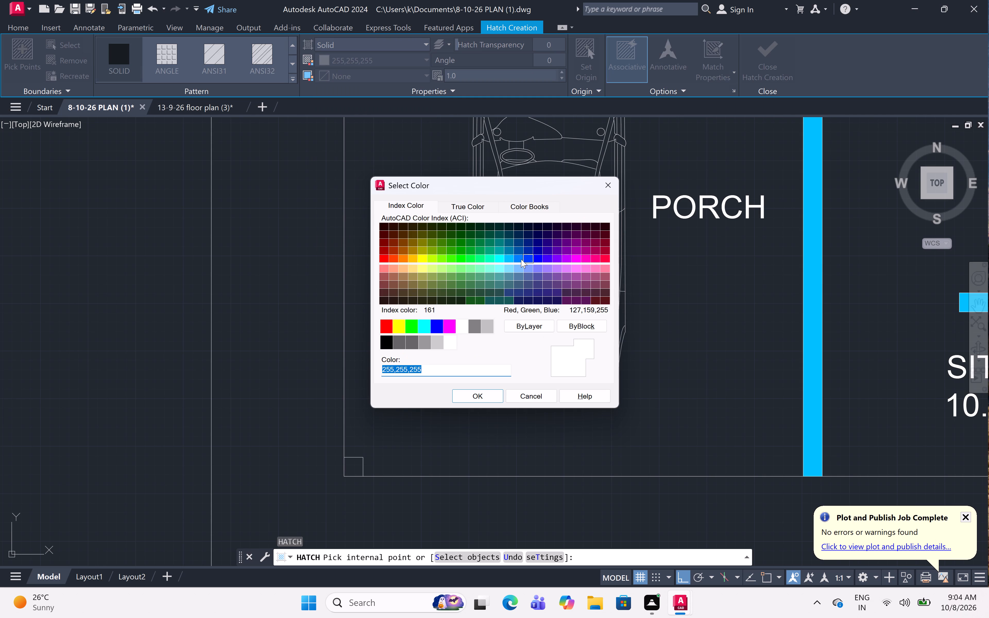
click(509, 258)
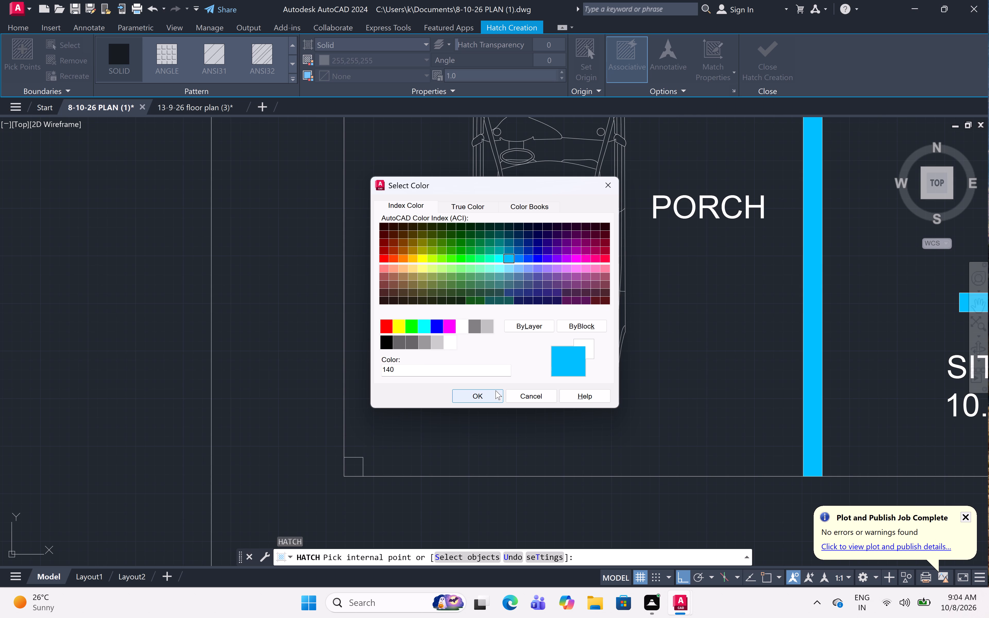
click(492, 392)
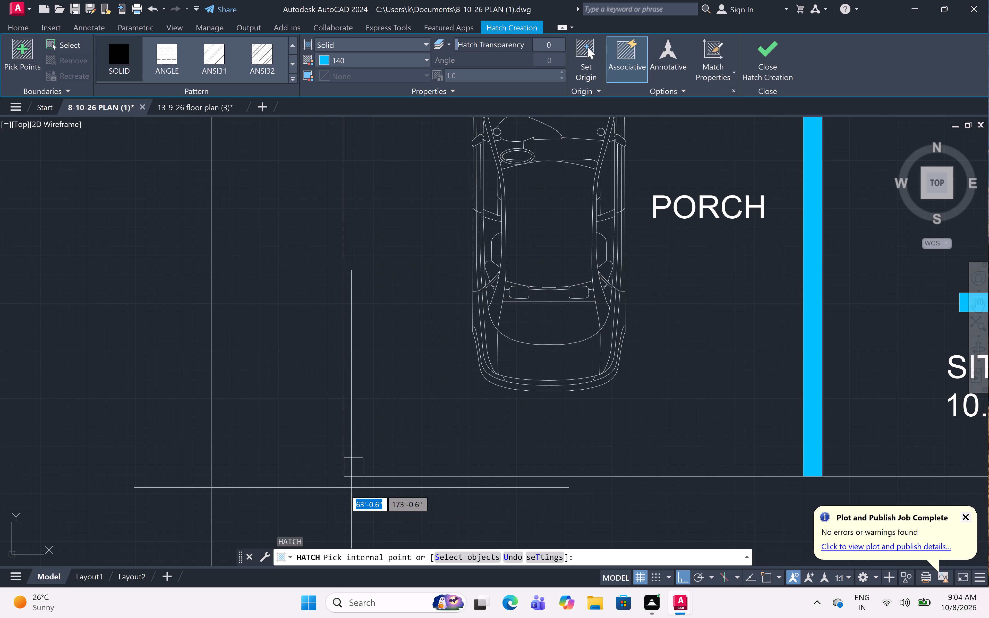
scroll(311, 480, up, 3)
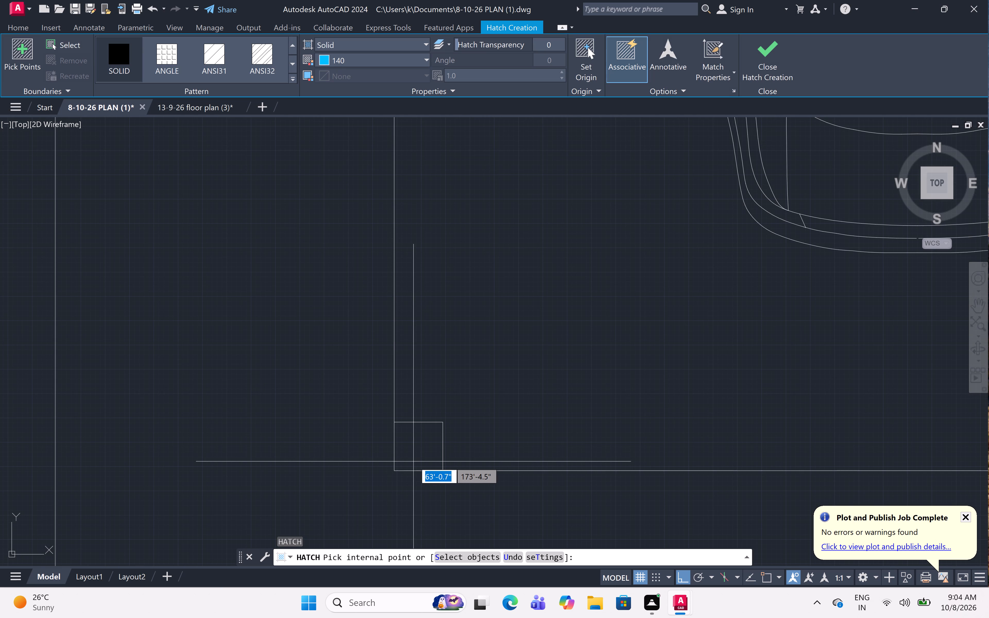
click(414, 461)
scroll(411, 457, down, 8)
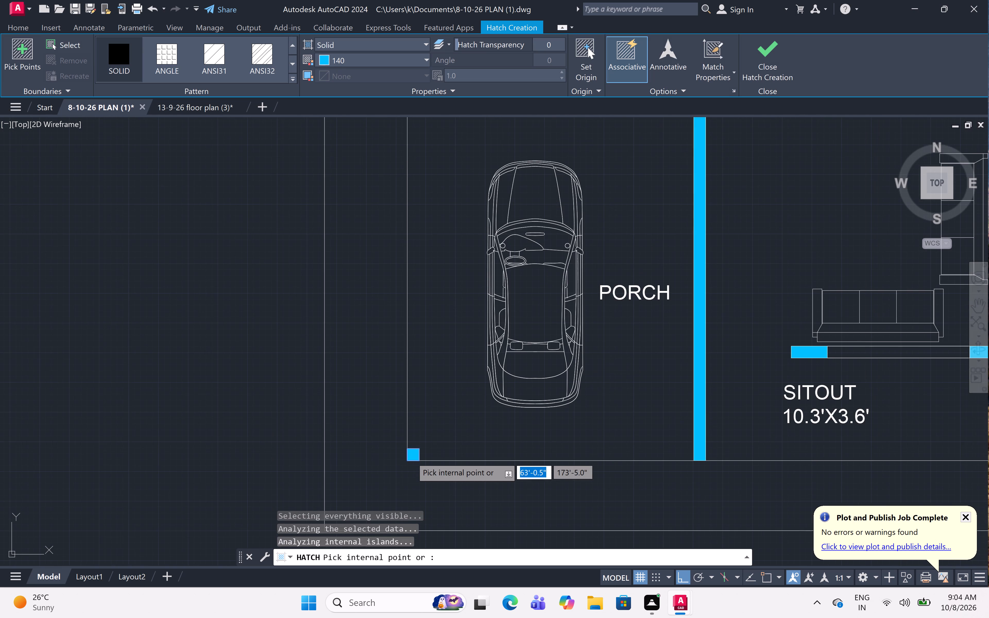
key(Escape)
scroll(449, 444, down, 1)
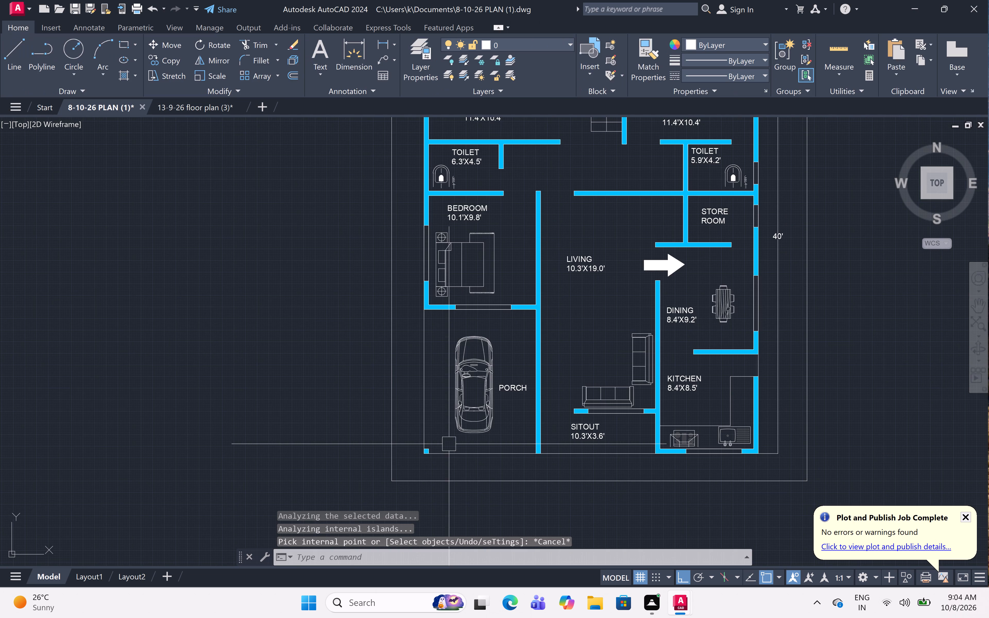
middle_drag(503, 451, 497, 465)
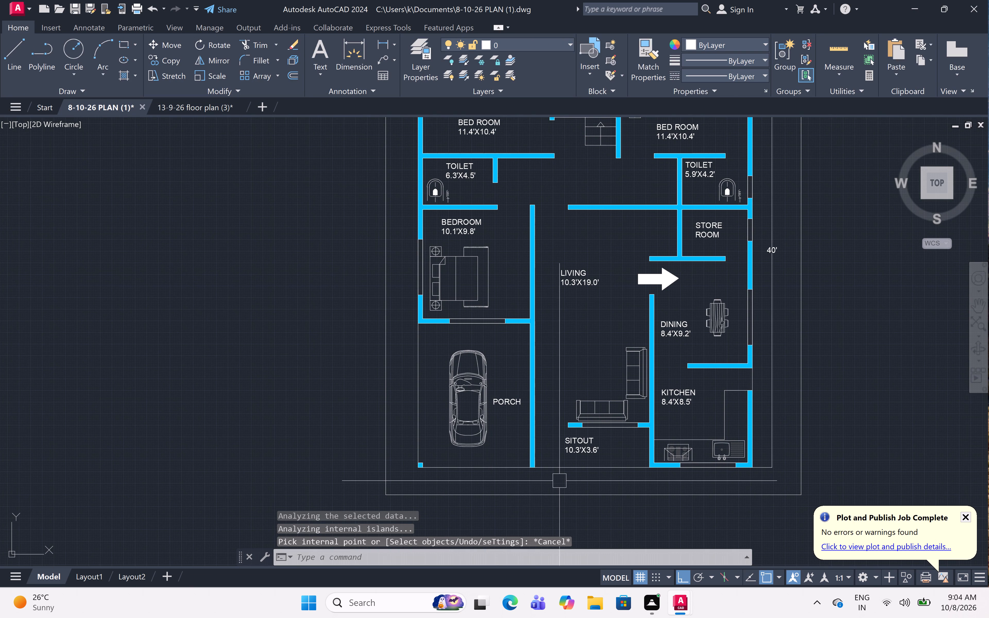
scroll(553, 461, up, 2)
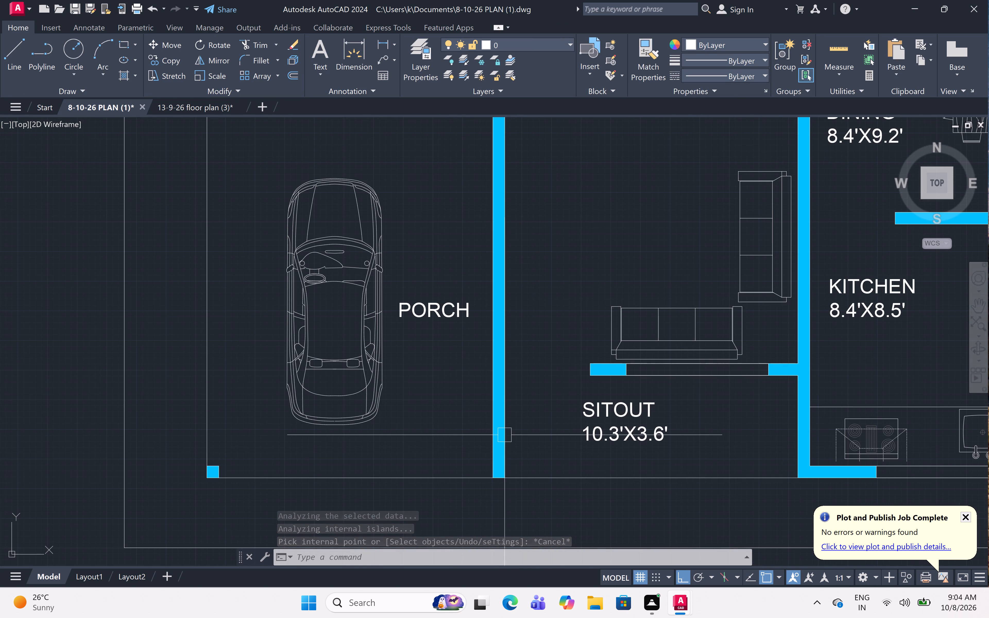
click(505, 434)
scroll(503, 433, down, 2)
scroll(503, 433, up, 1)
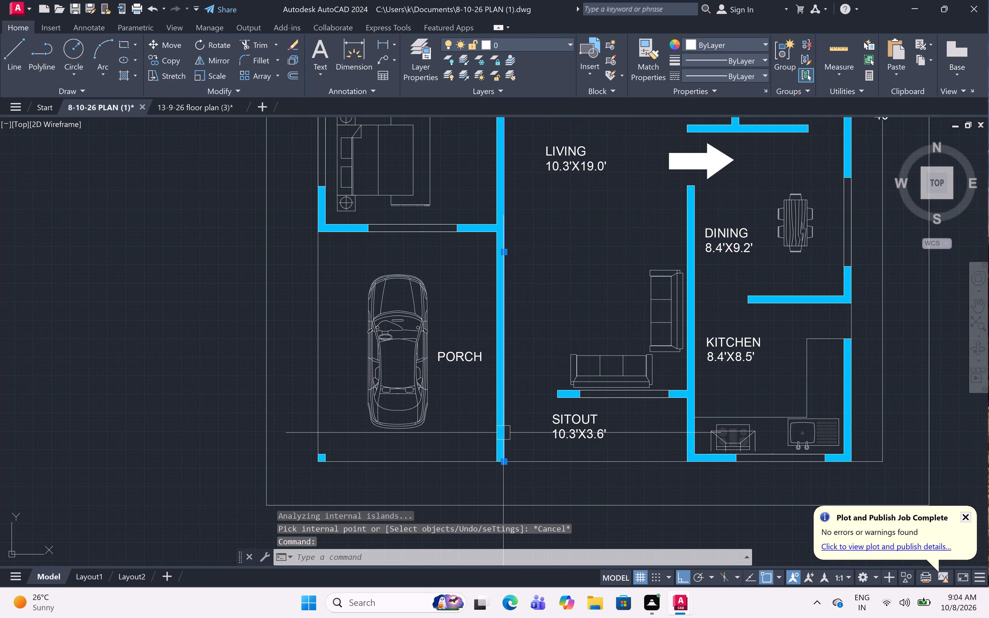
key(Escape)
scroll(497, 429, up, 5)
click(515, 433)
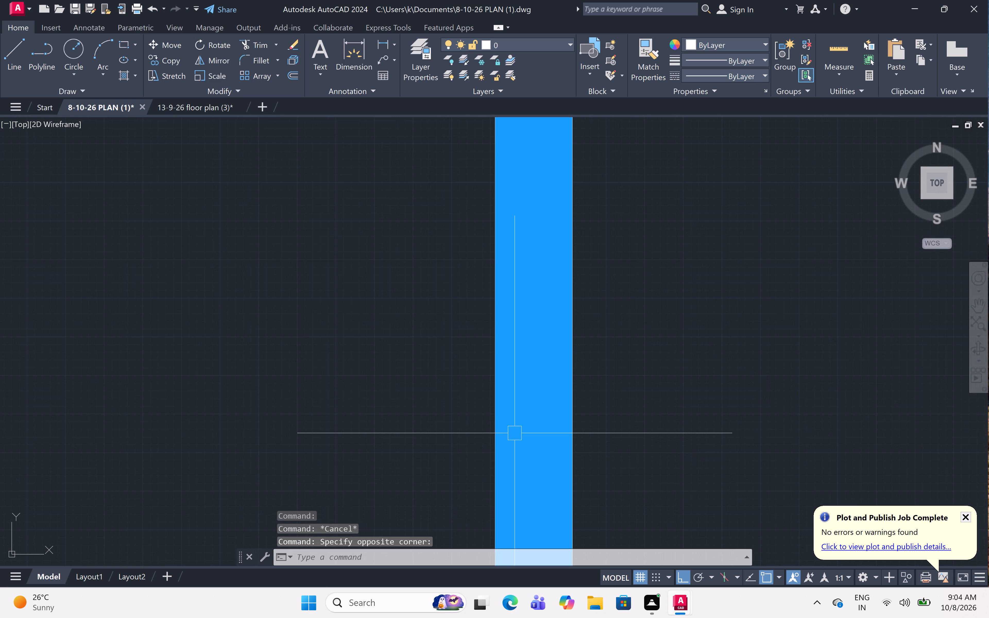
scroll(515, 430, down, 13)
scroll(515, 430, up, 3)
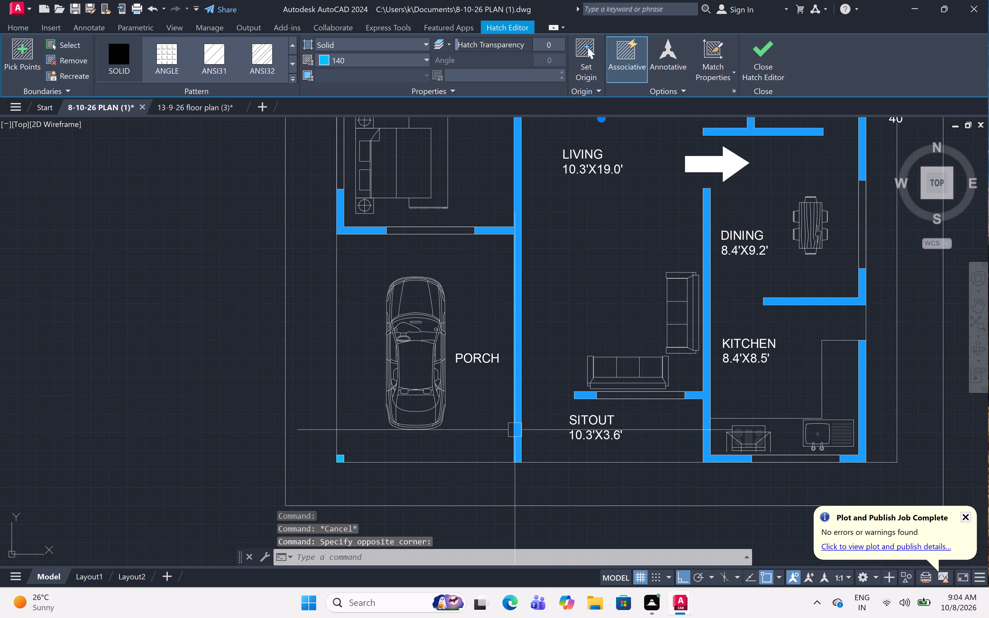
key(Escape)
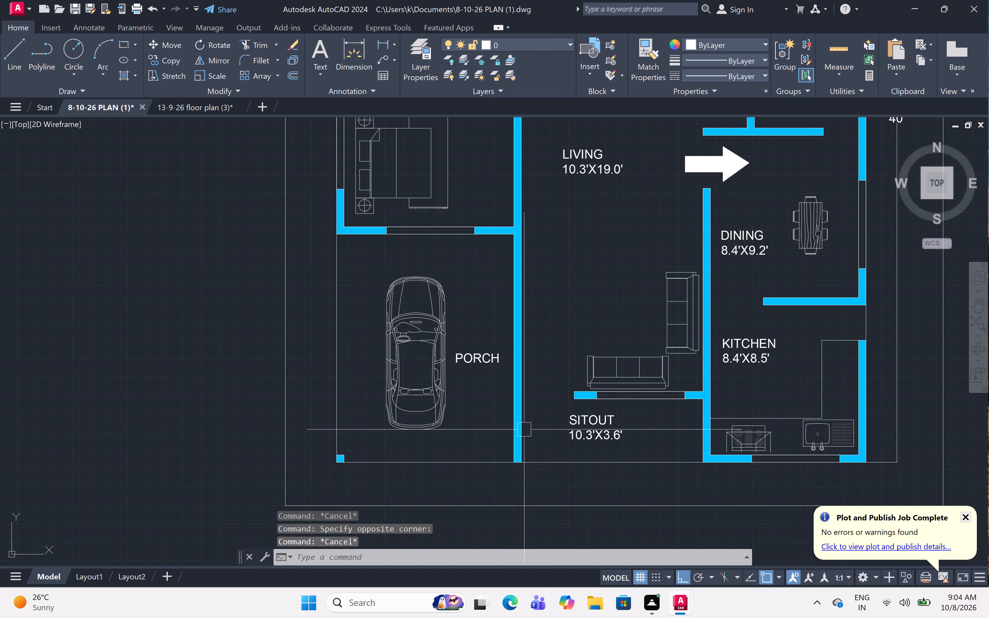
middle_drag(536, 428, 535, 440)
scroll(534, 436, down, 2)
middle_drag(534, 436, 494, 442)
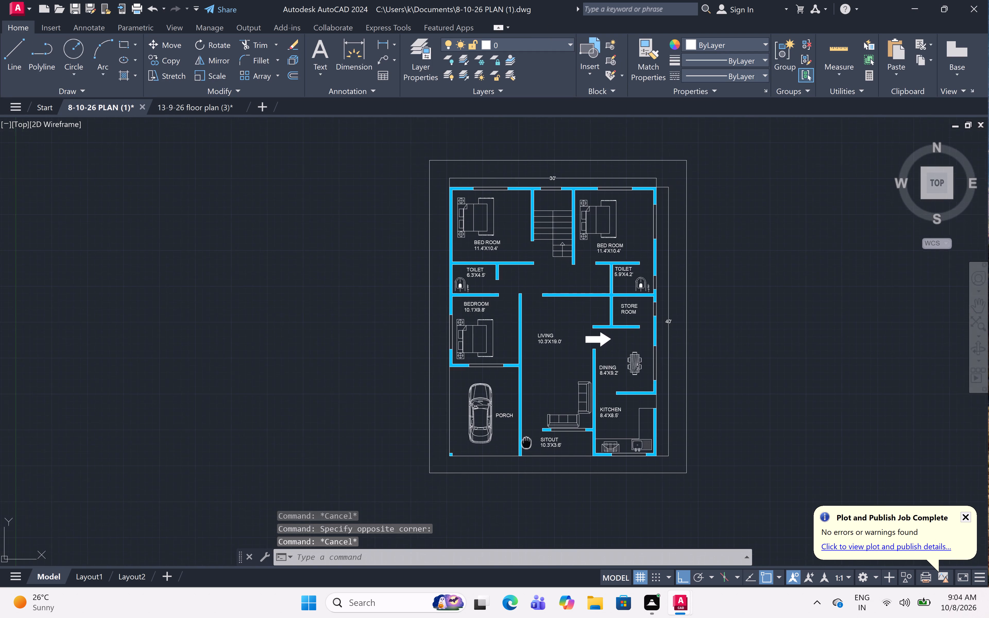
Move the car in the porch slightly away from the PORCH label, toward the porch's open outer side.
middle_drag(494, 442, 461, 437)
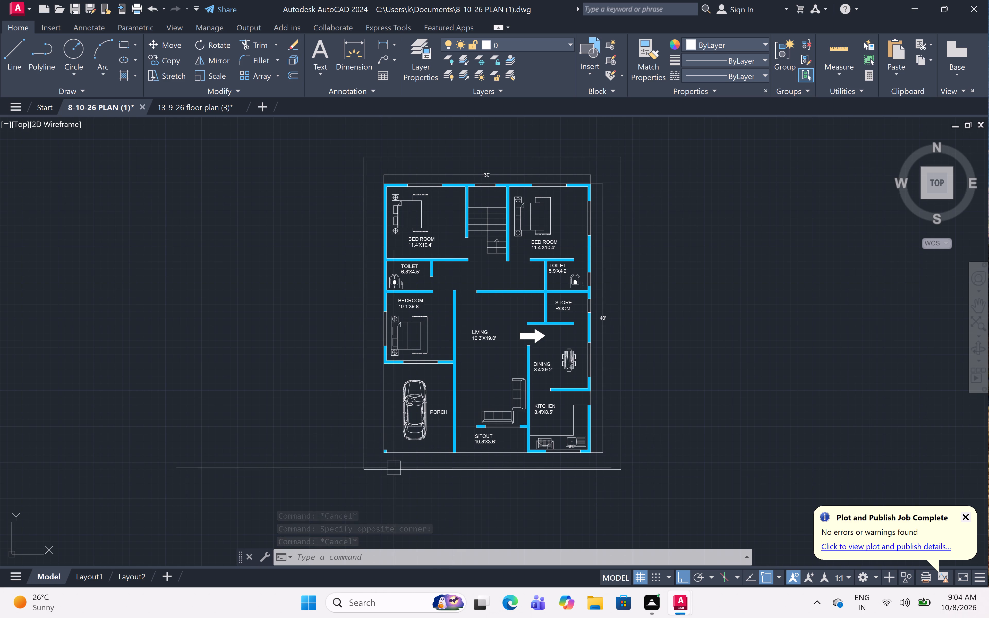
click(412, 421)
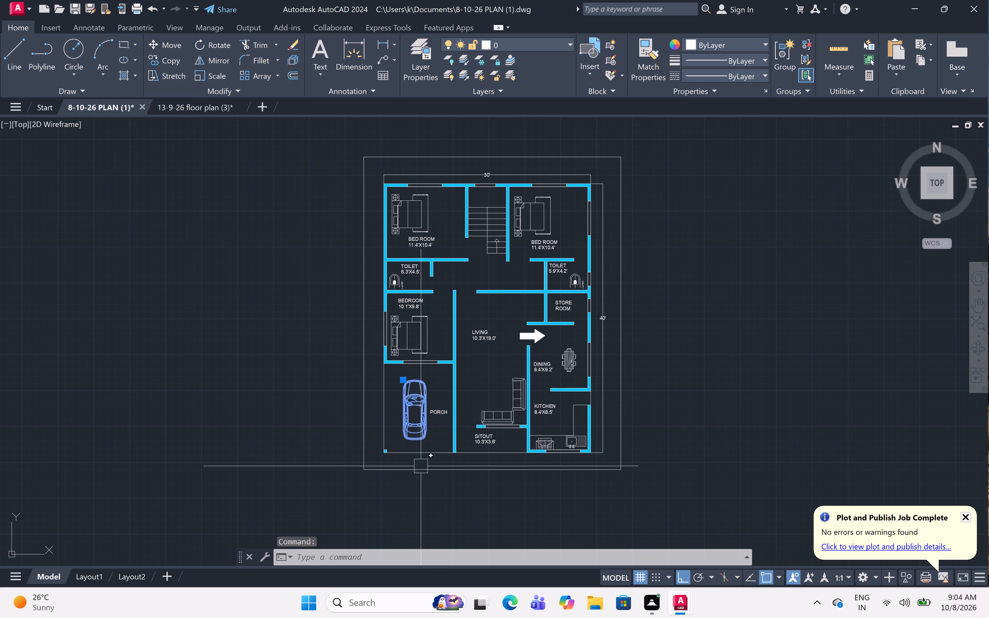
scroll(421, 465, up, 2)
text(M)
key(space)
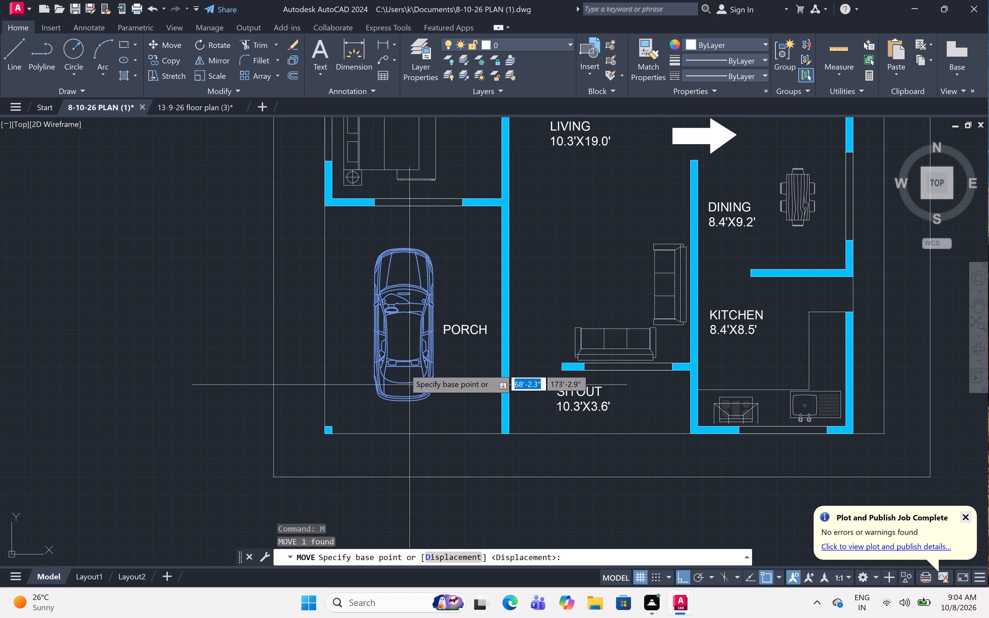
click(393, 327)
scroll(368, 322, up, 3)
click(364, 321)
scroll(364, 321, down, 3)
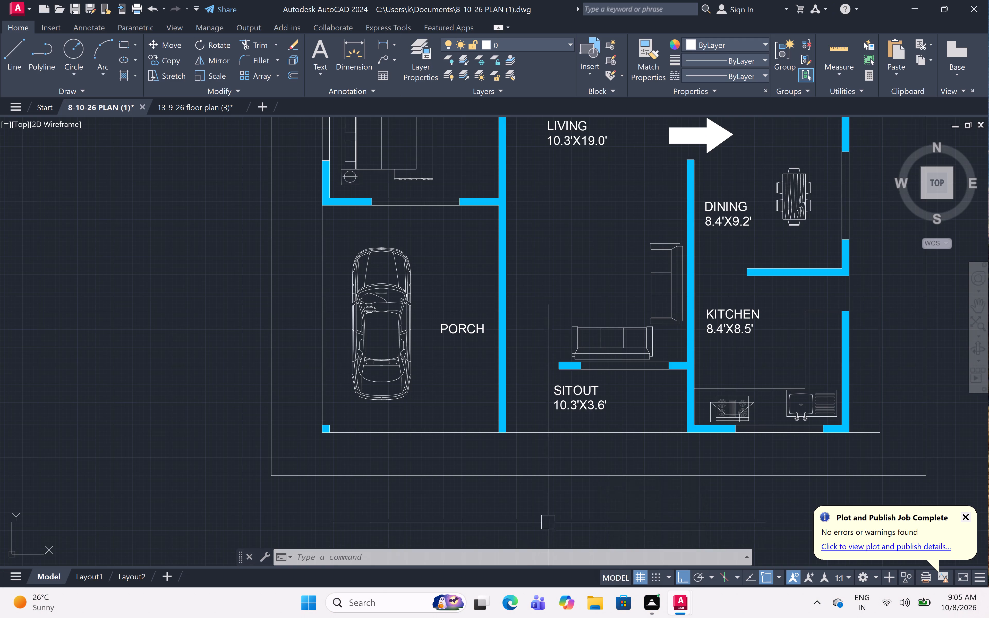
Add the multiline text title GROUND FLOOR PLAN just below the plan's bottom edge, inside the border and centred under the building.
scroll(524, 490, down, 1)
middle_drag(524, 489, 529, 508)
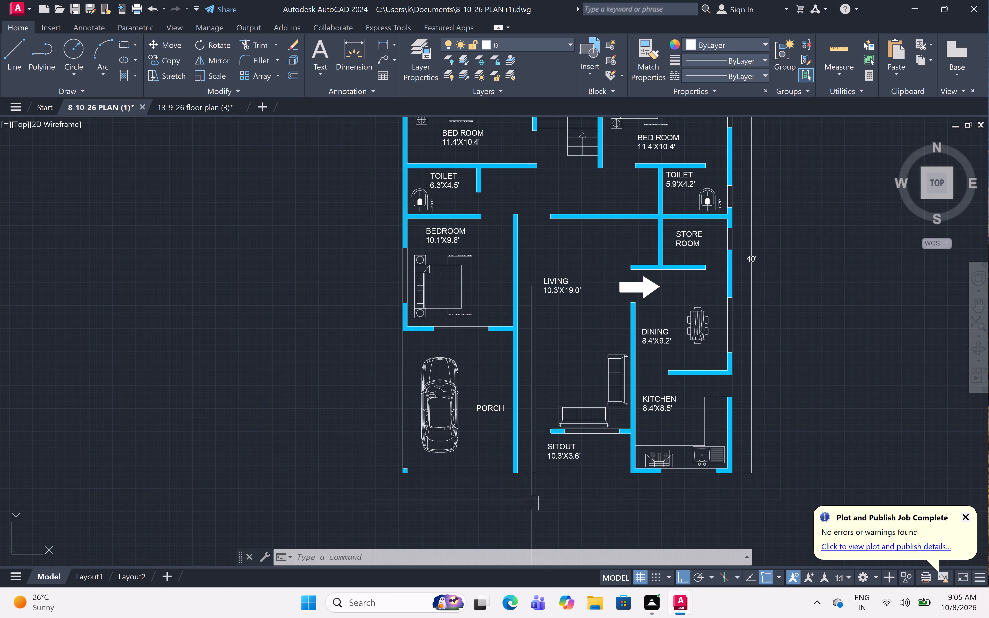
scroll(561, 486, up, 2)
text(MT)
key(space)
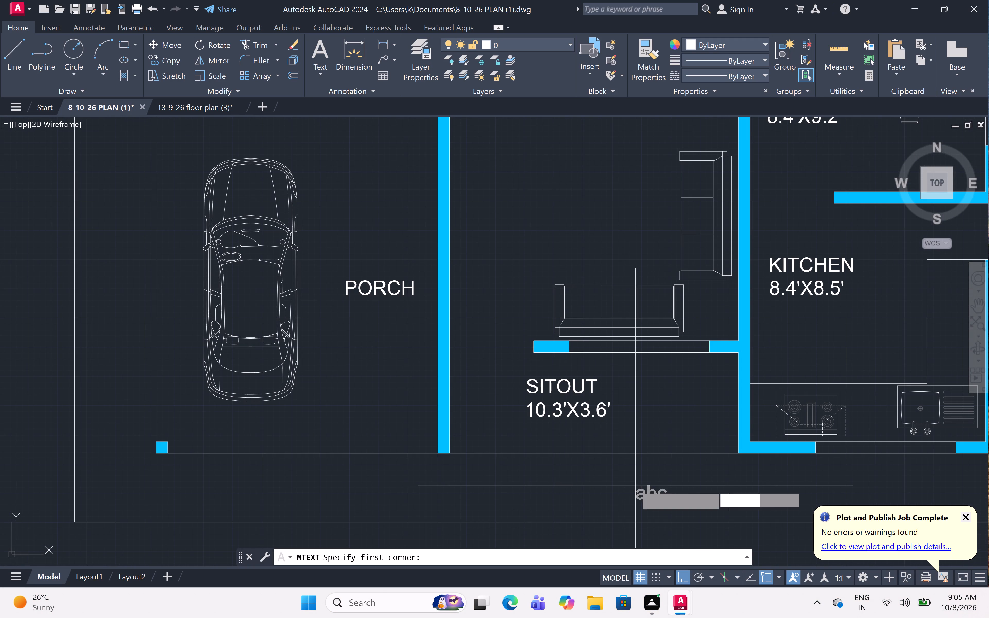
scroll(557, 492, down, 2)
scroll(508, 485, up, 2)
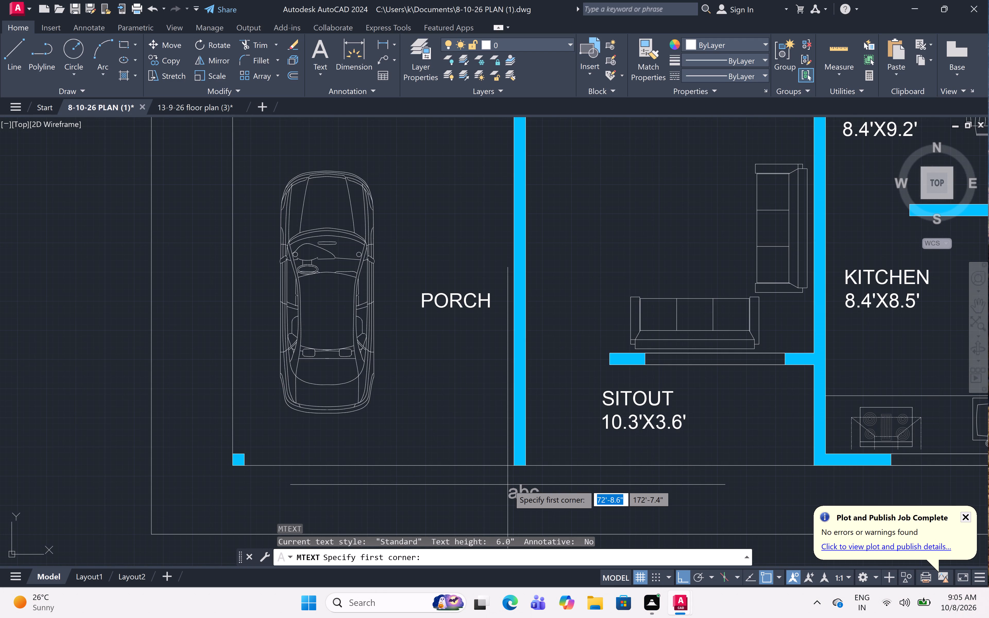
click(509, 485)
scroll(625, 514, down, 2)
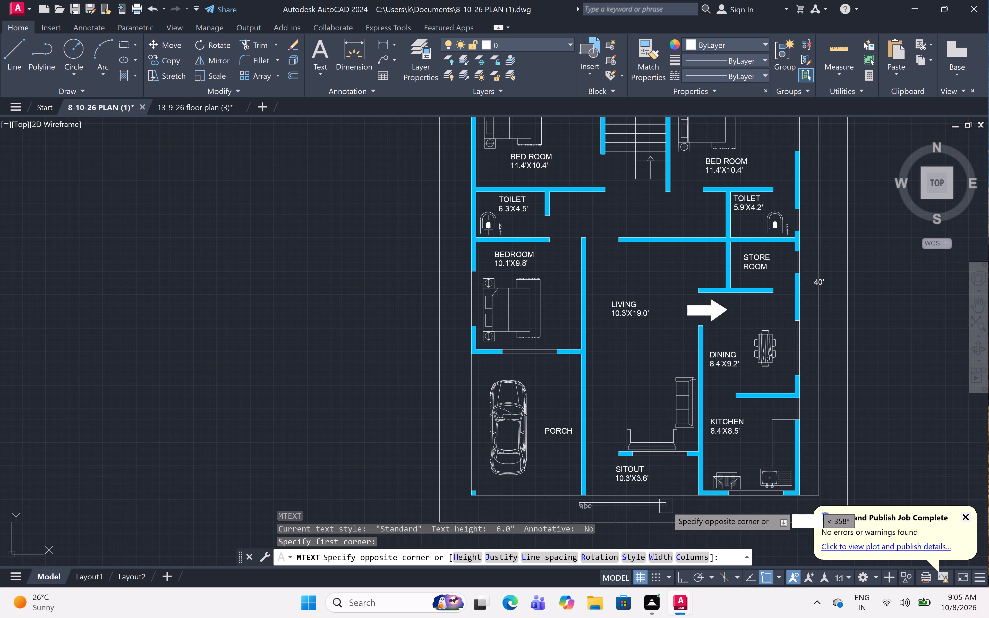
click(678, 516)
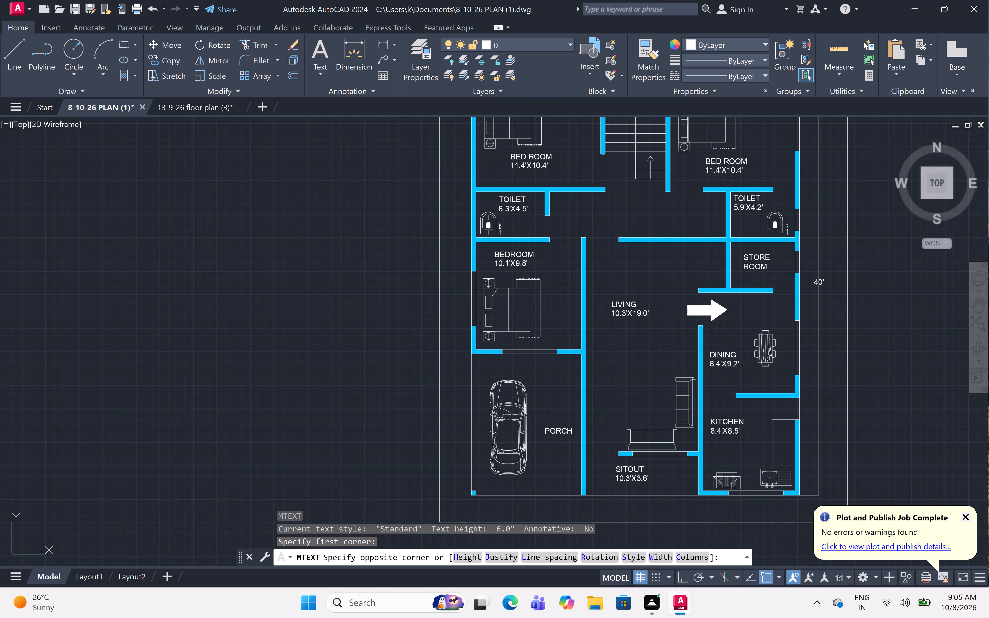
scroll(667, 502, up, 2)
text(PLA)
key(BackSpace)
key(BackSpace)
key(BackSpace)
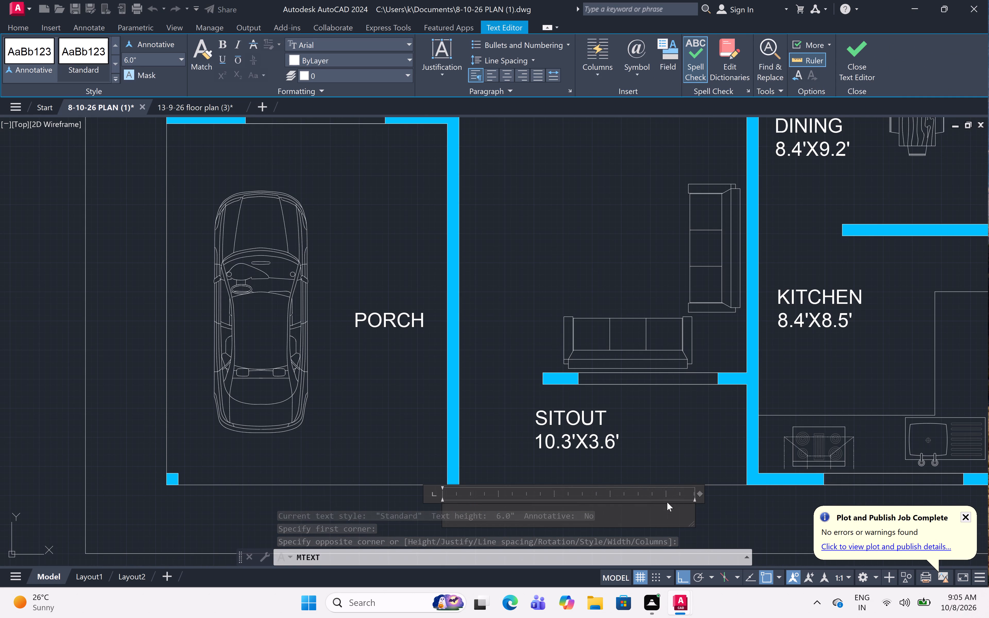
text(GROUNF)
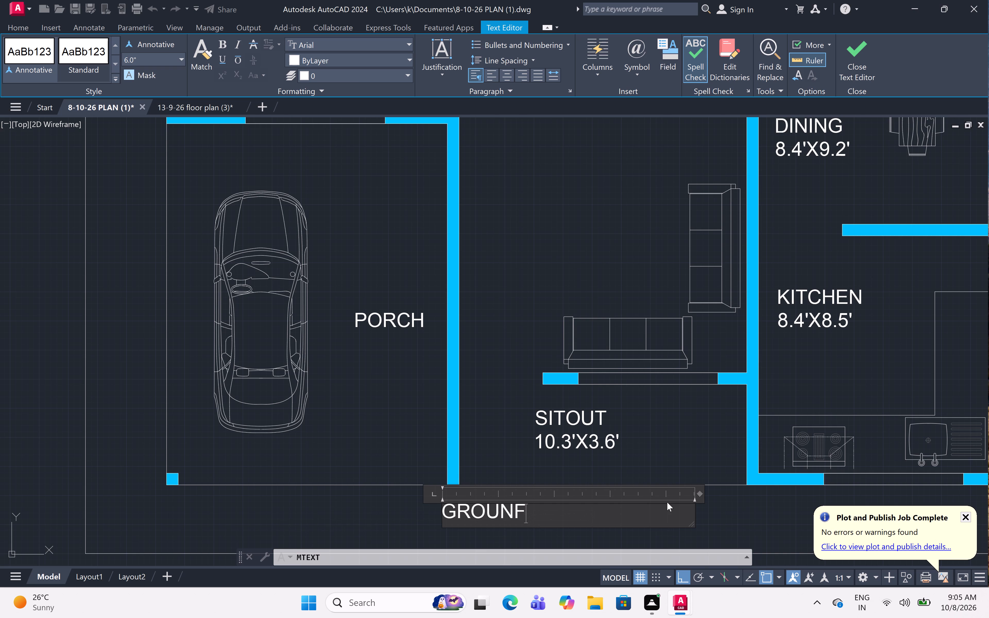
key(BackSpace)
text(D)
key(space)
text(FLOOR)
key(space)
text(PLAN)
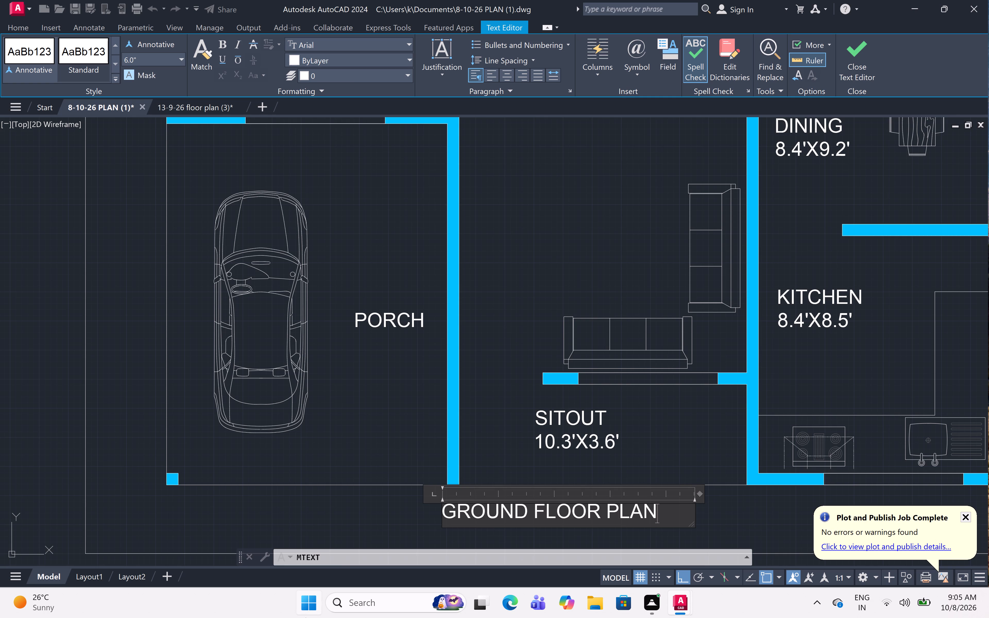
click(389, 516)
Quit AutoCAD, saving the changes to both 8-10-26 PLAN (1) and 13-9-26 floor plan (3).
scroll(389, 516, down, 4)
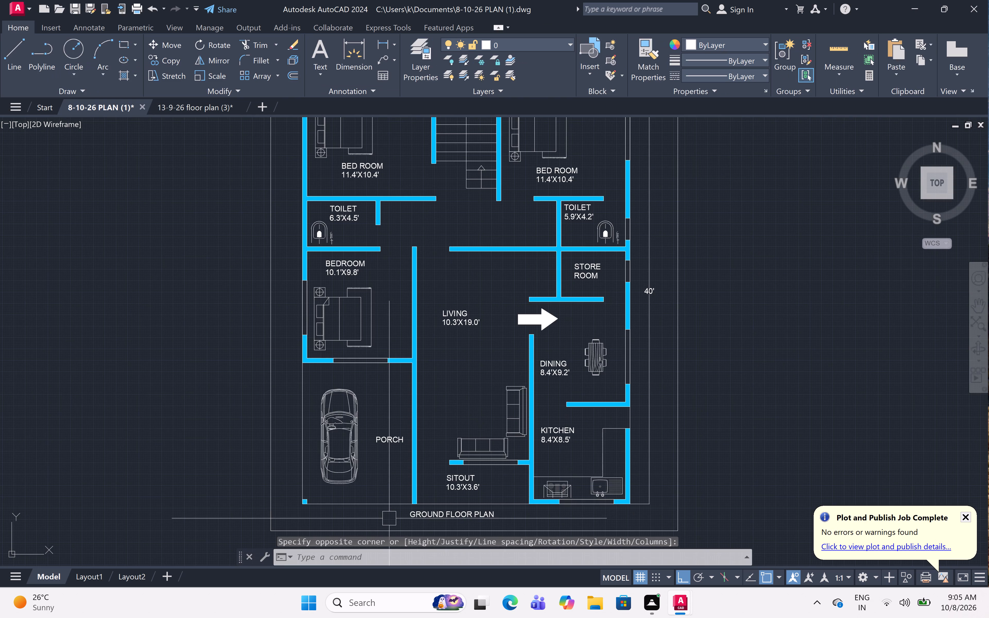
scroll(391, 516, down, 2)
middle_drag(532, 516, 598, 430)
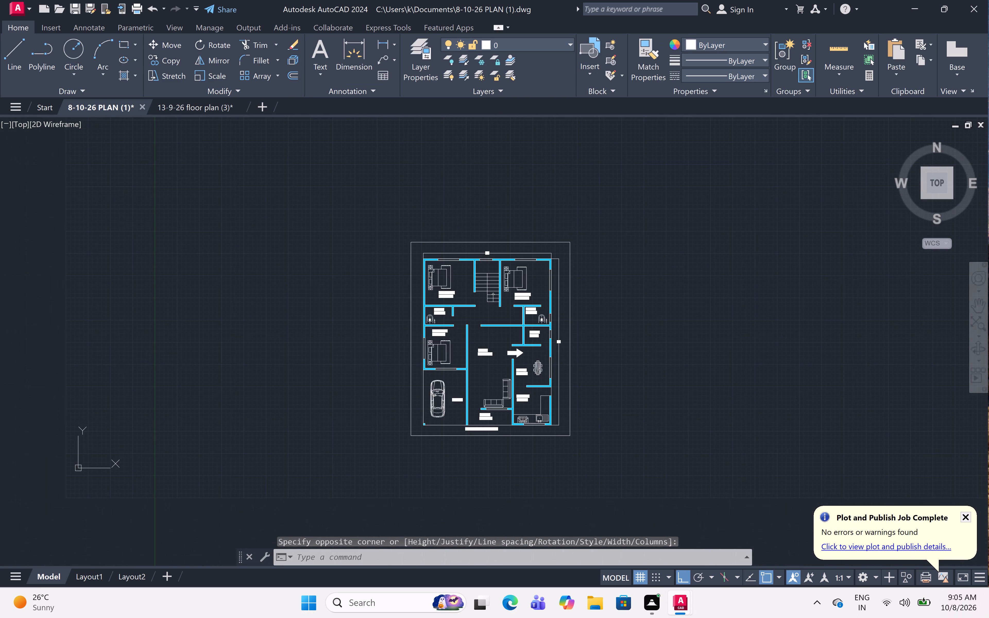
scroll(584, 418, up, 1)
middle_drag(584, 418, 642, 434)
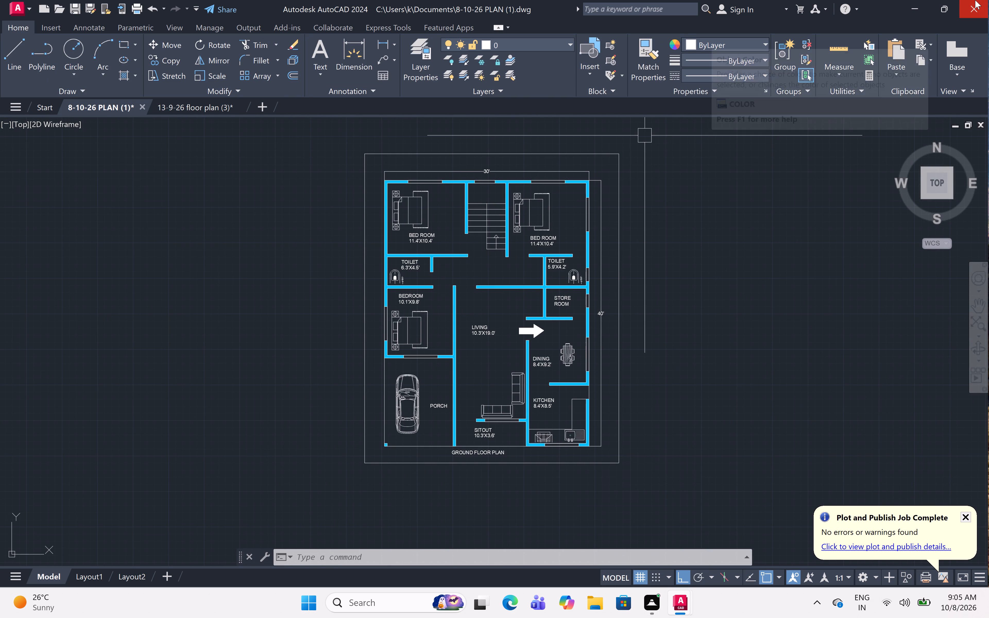
click(972, 6)
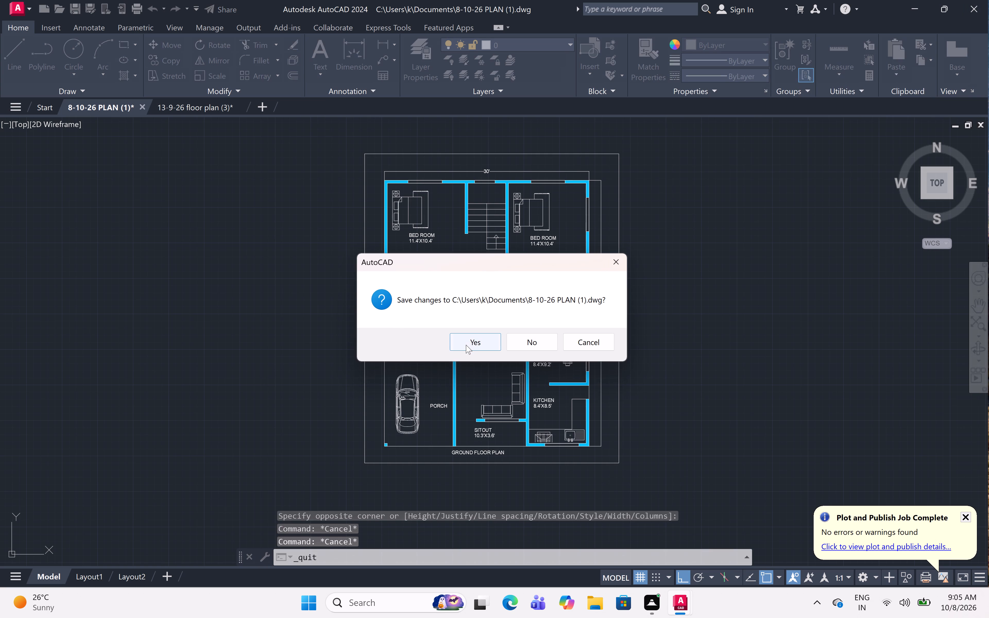
click(477, 342)
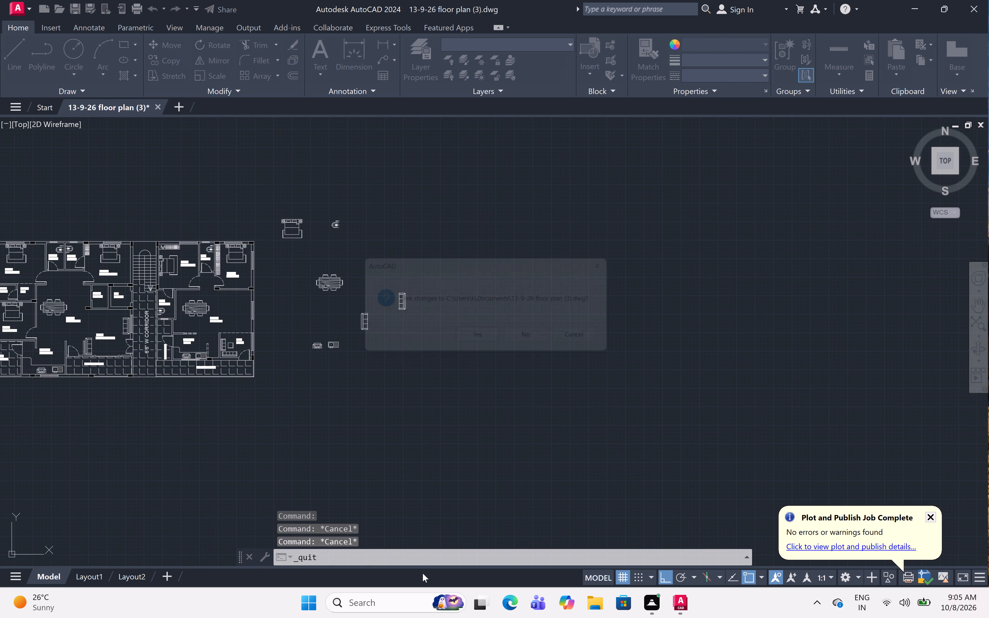
click(485, 340)
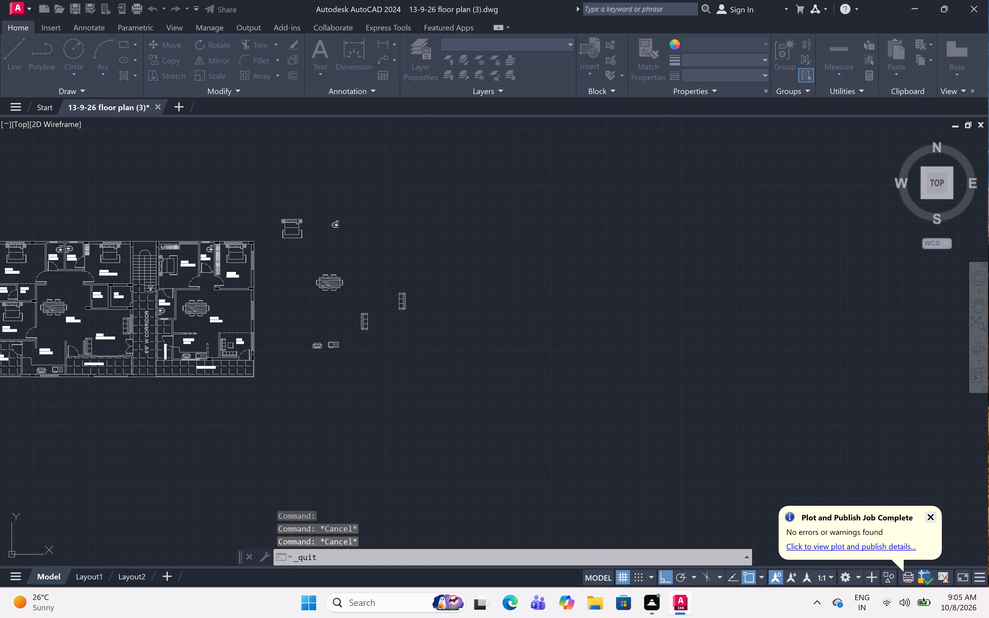